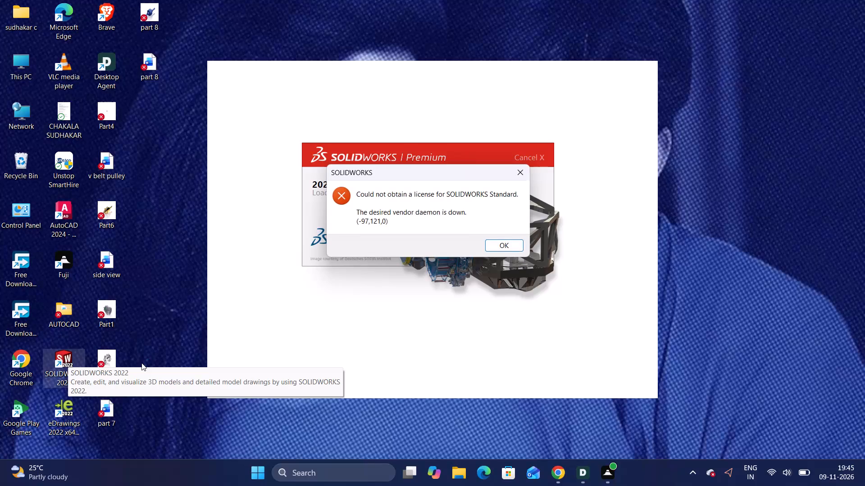
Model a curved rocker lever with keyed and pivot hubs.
Dismiss the SOLIDWORKS Standard license error dialog.
click(497, 243)
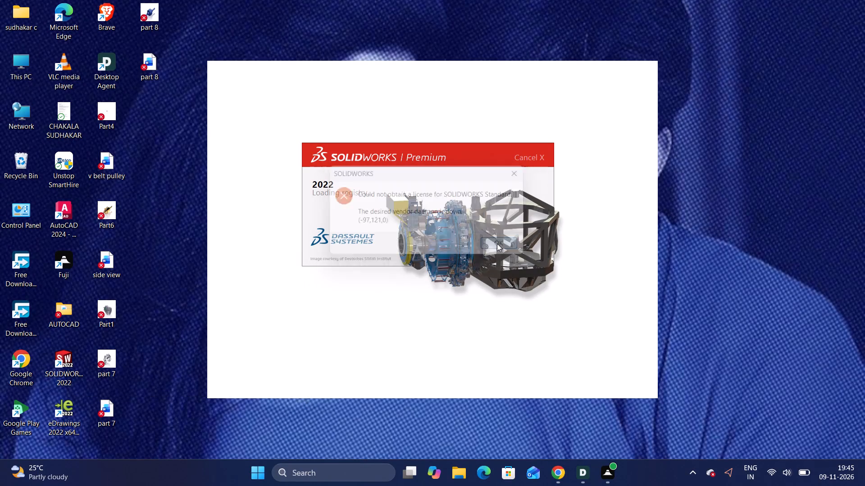
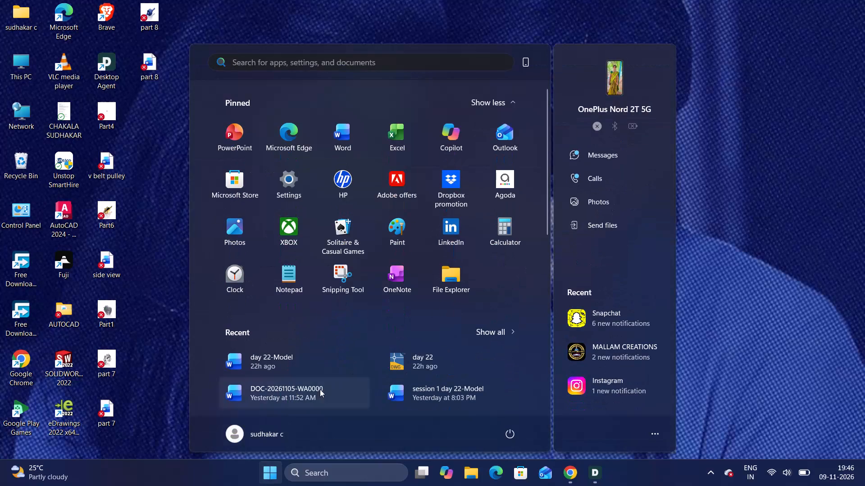
Bring up the Windows power options in order to restart the computer.
click(510, 433)
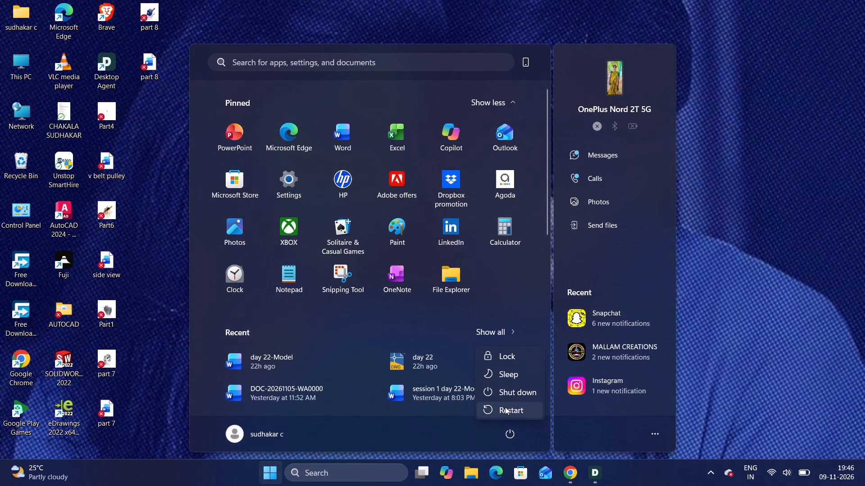
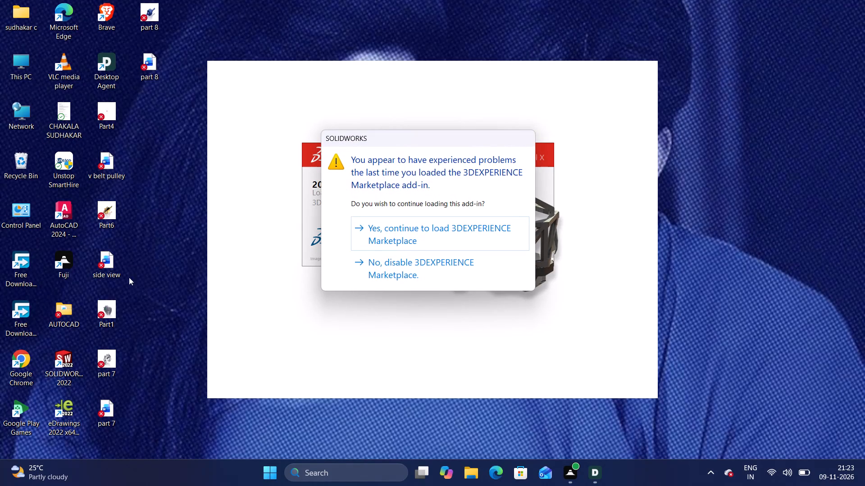
Continue loading the 3DEXPERIENCE Marketplace add-in during the SOLIDWORKS launch.
click(384, 228)
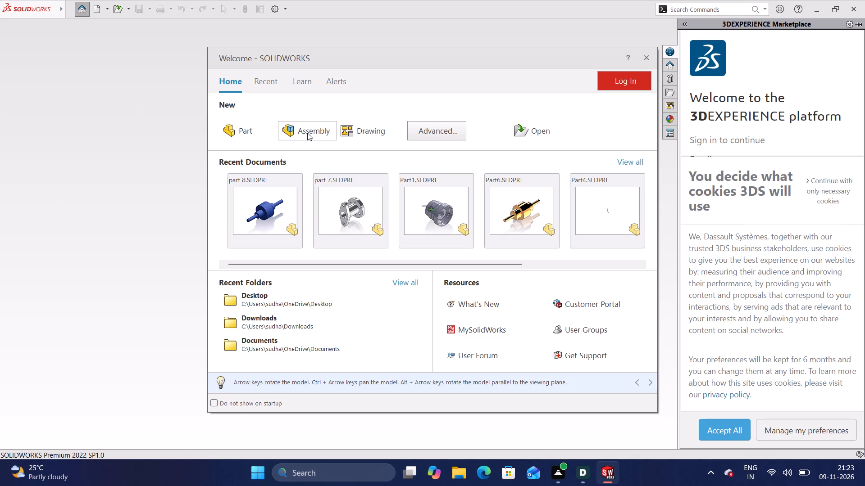
Create a new part document from the Welcome window, repeating it for a second blank part.
click(251, 136)
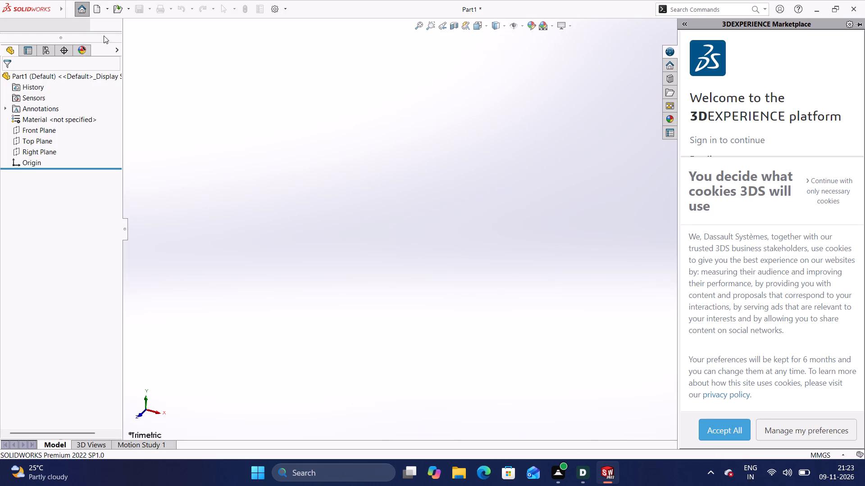
click(86, 9)
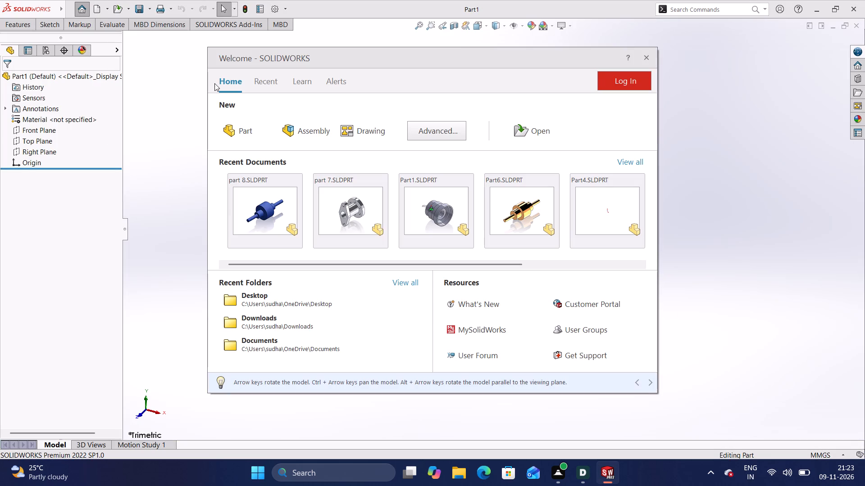
click(237, 130)
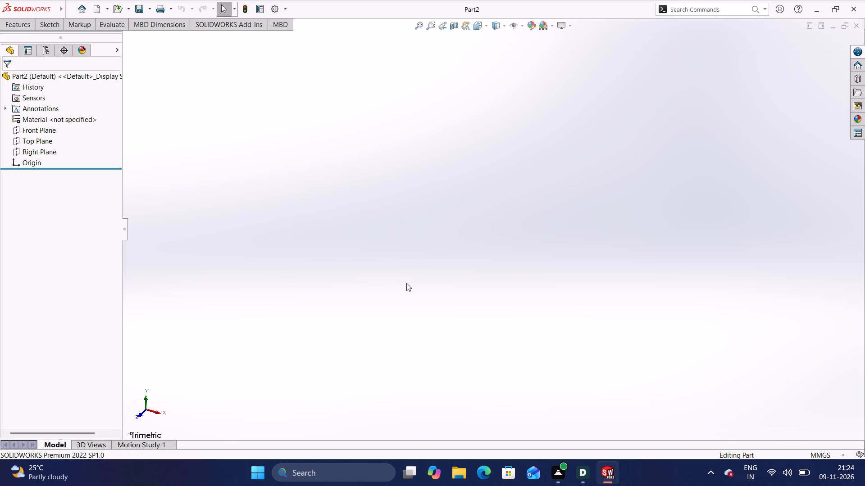
Set the part's unit system to MMGS (millimeter, gram, second).
click(842, 455)
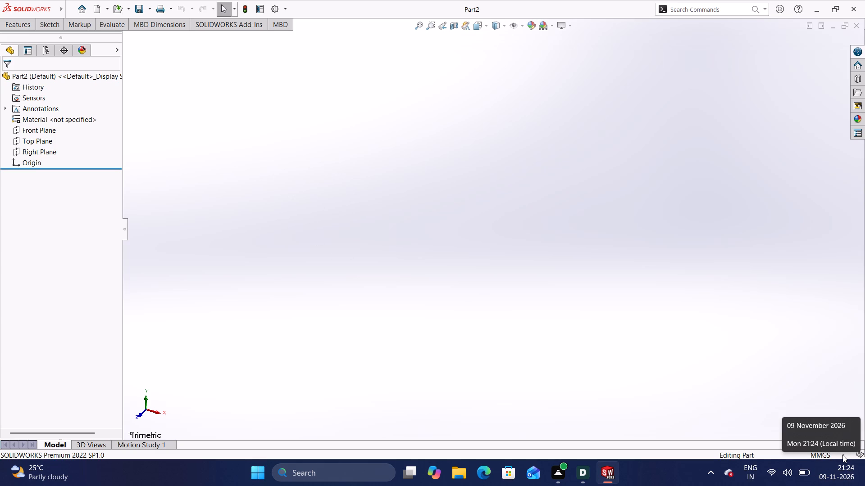
click(844, 454)
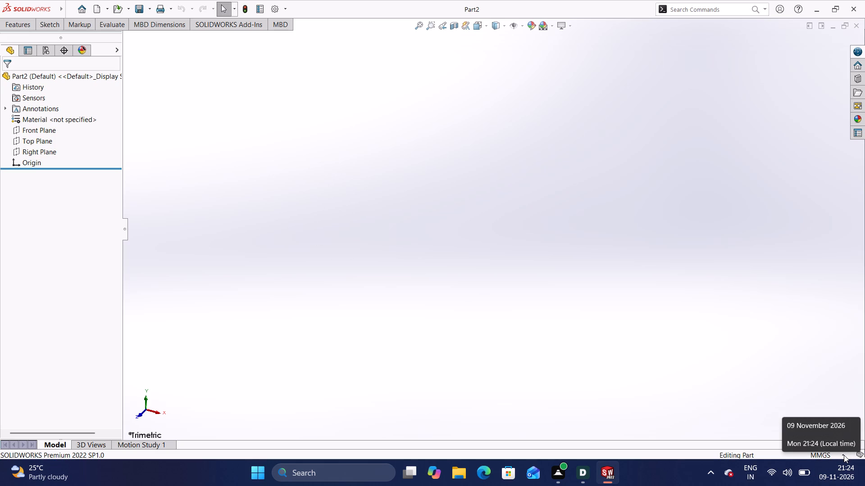
click(844, 458)
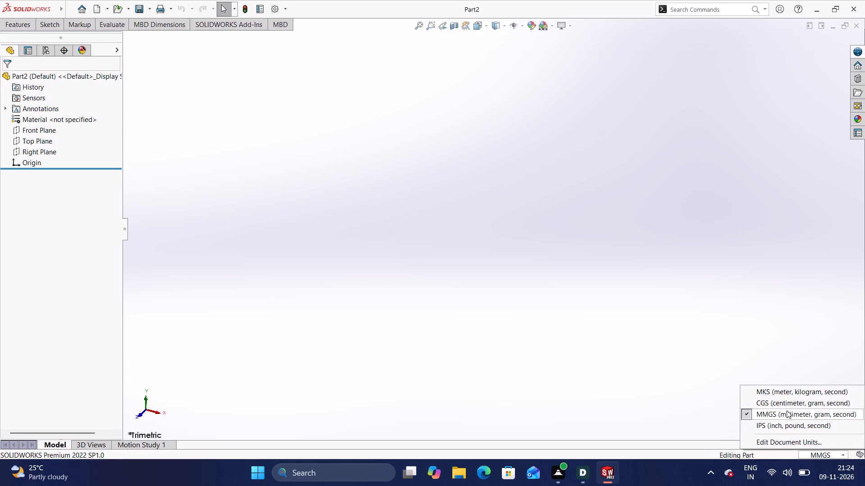
click(788, 414)
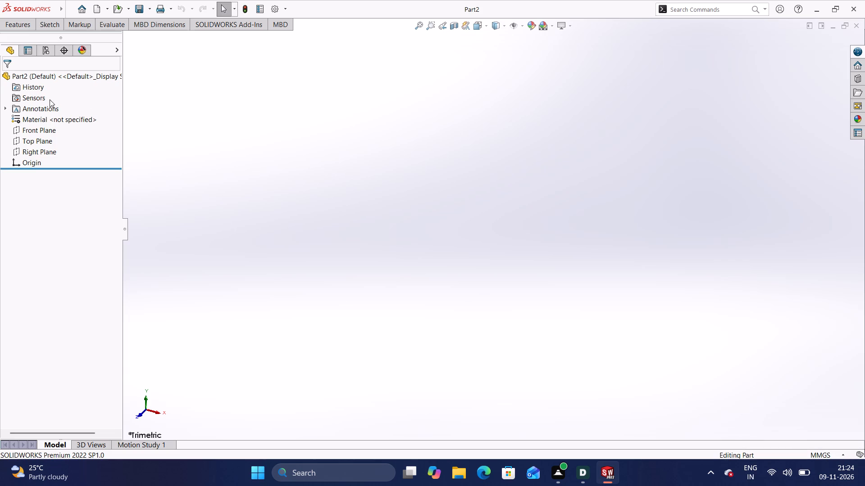
Select the Front Plane and orient the view normal to it.
click(36, 131)
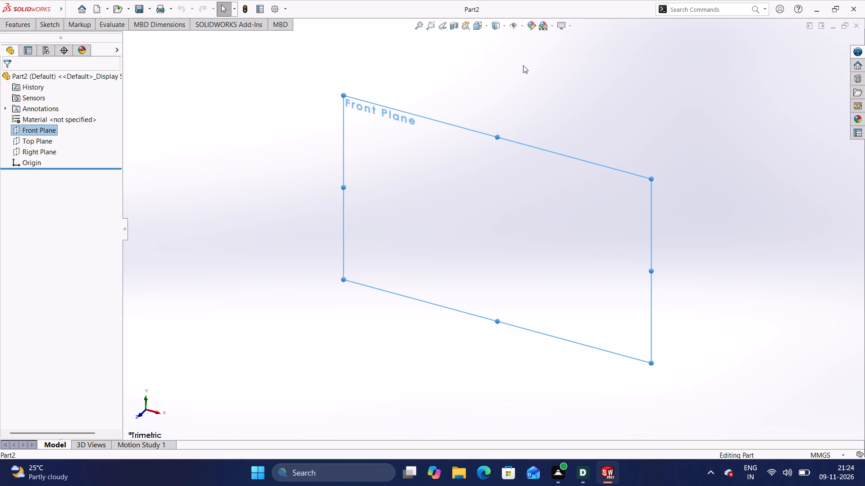
key(ctrl+8)
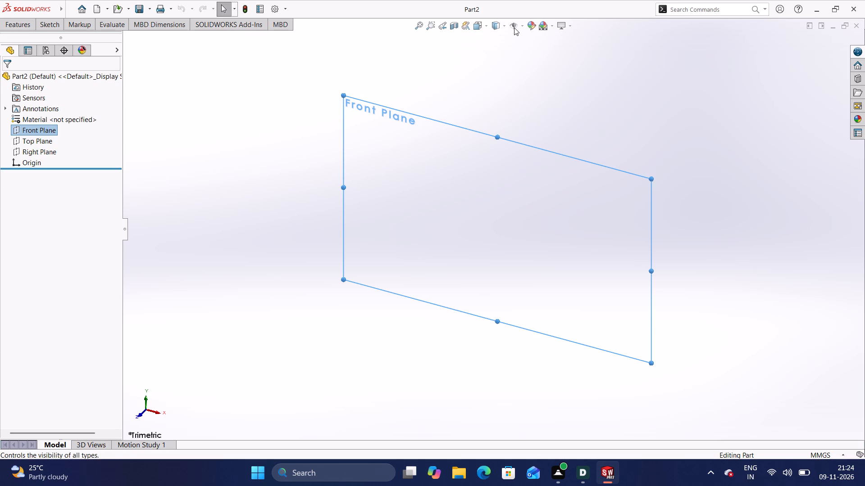
click(484, 26)
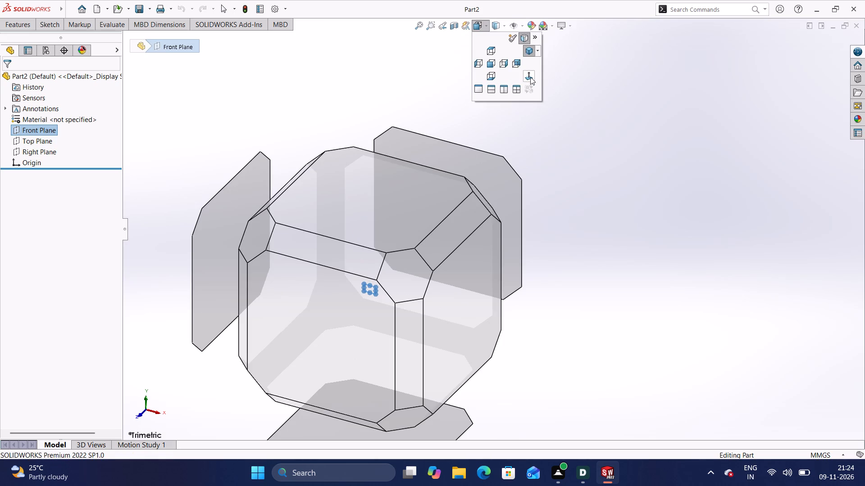
click(530, 77)
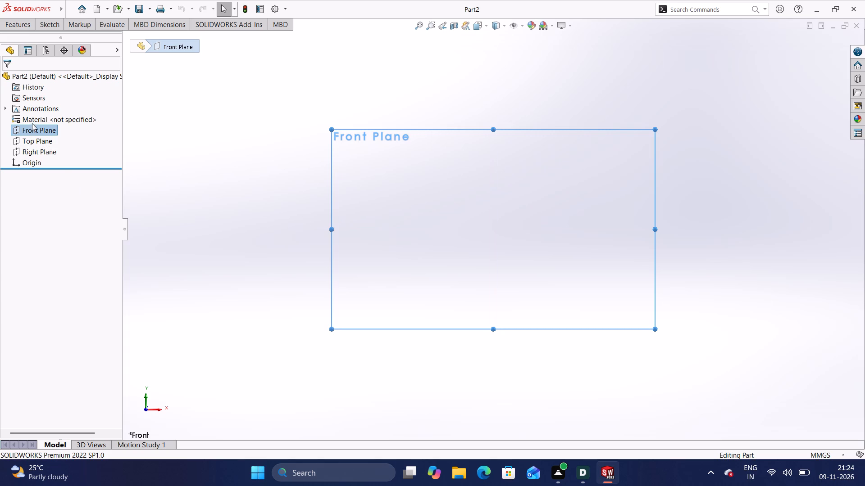
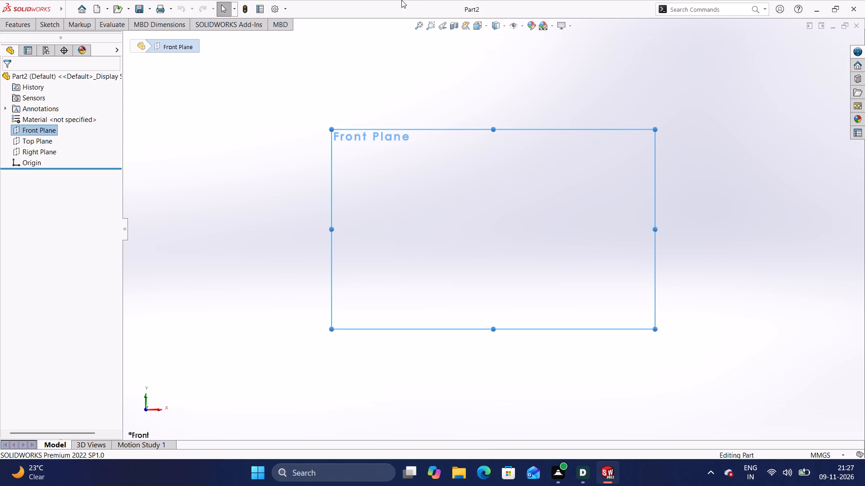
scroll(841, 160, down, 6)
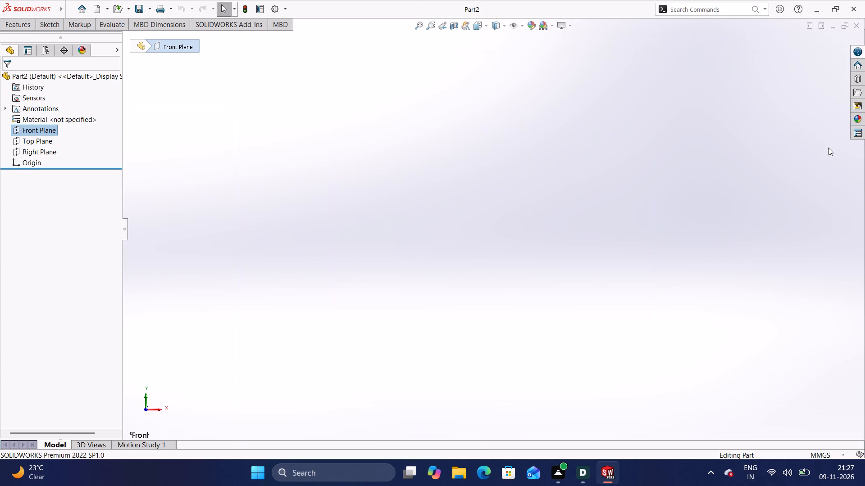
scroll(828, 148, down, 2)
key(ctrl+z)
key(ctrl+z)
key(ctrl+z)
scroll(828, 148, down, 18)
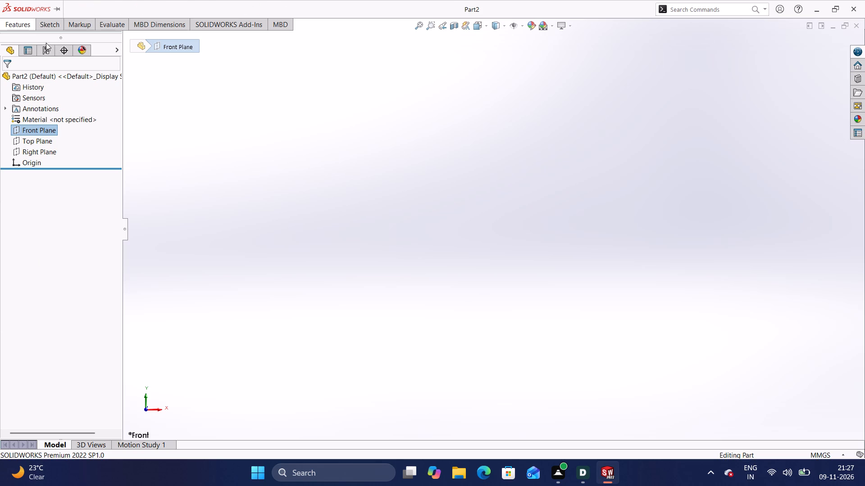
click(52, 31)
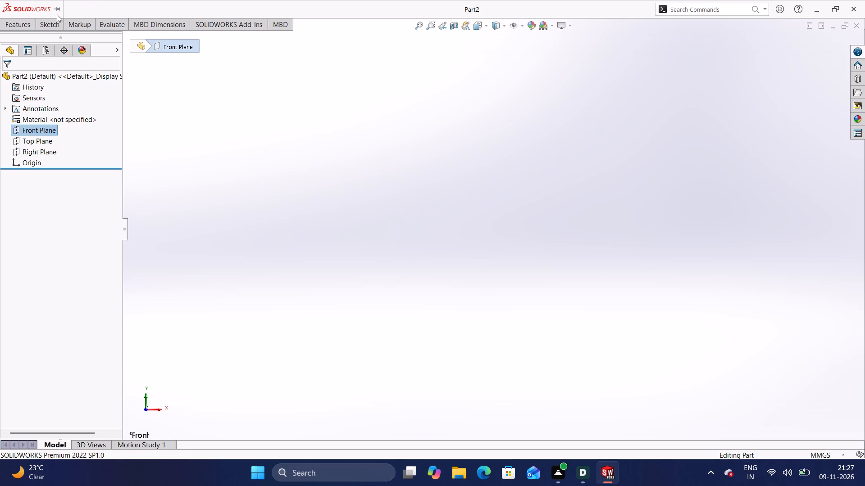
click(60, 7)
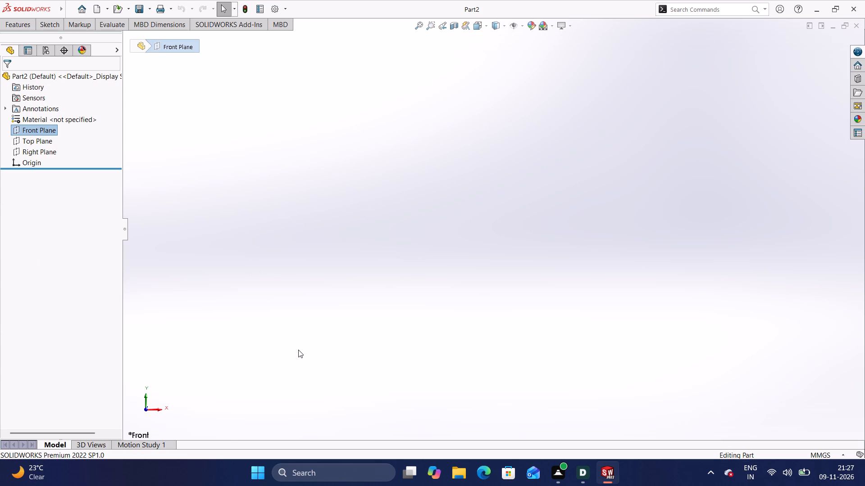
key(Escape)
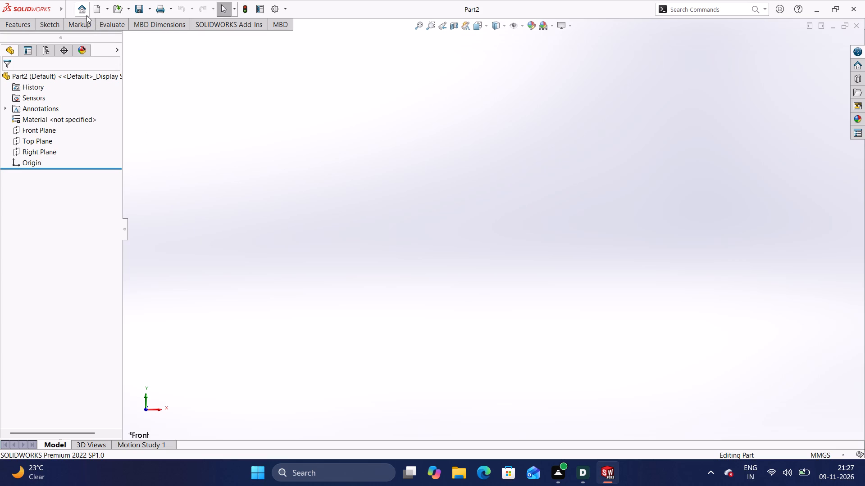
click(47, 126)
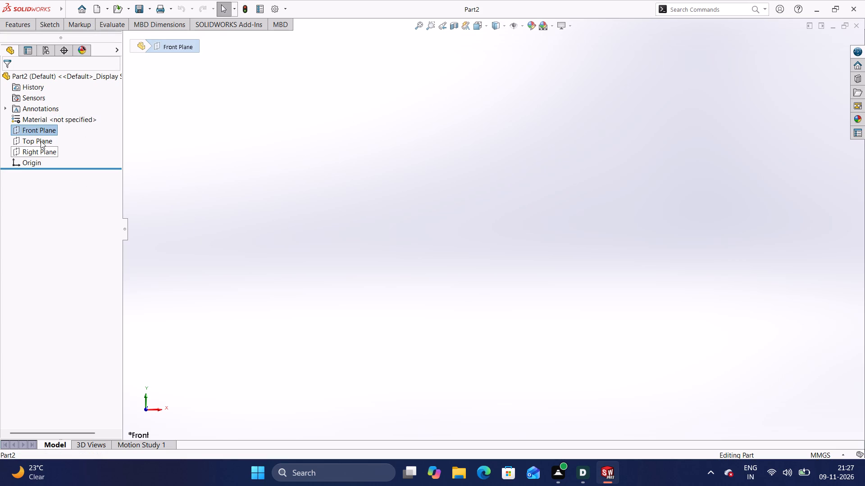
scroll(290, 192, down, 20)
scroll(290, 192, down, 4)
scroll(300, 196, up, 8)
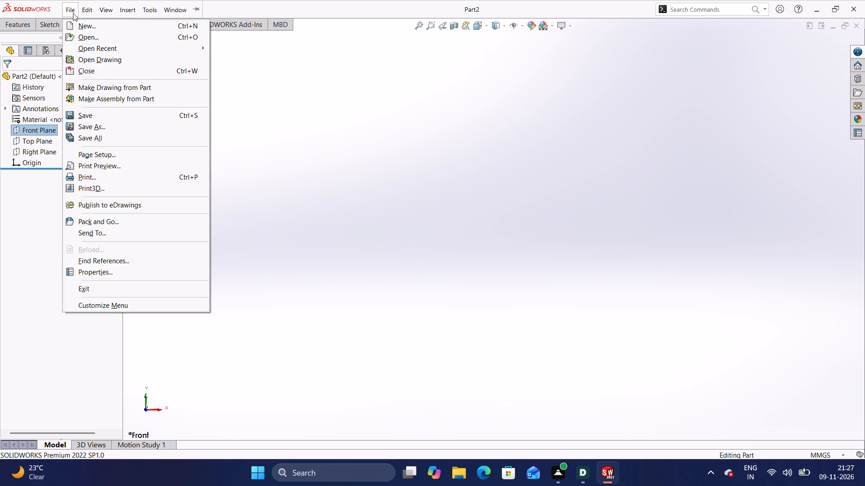
Create another new part document.
click(73, 13)
click(91, 28)
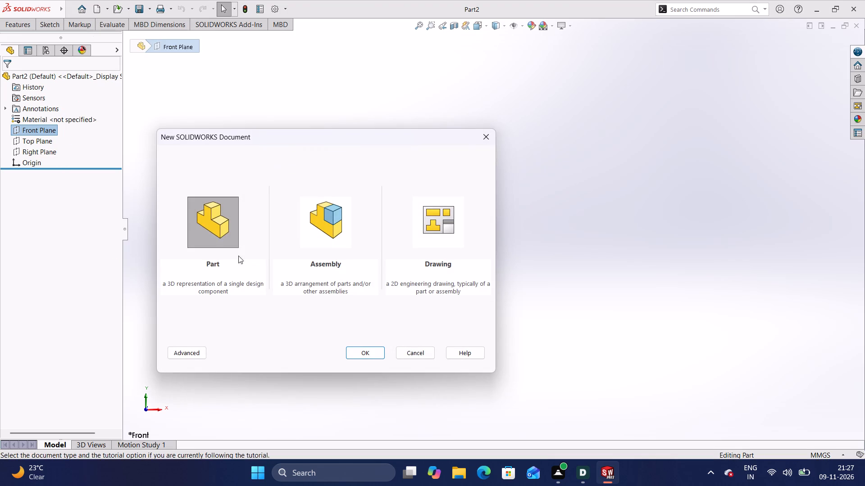
click(223, 241)
click(363, 353)
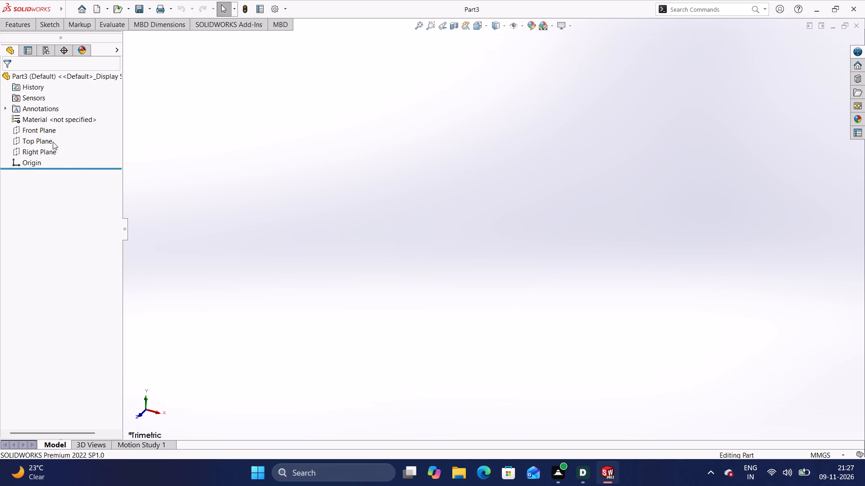
Select the Front Plane of the new part and orient the view normal to it.
click(43, 129)
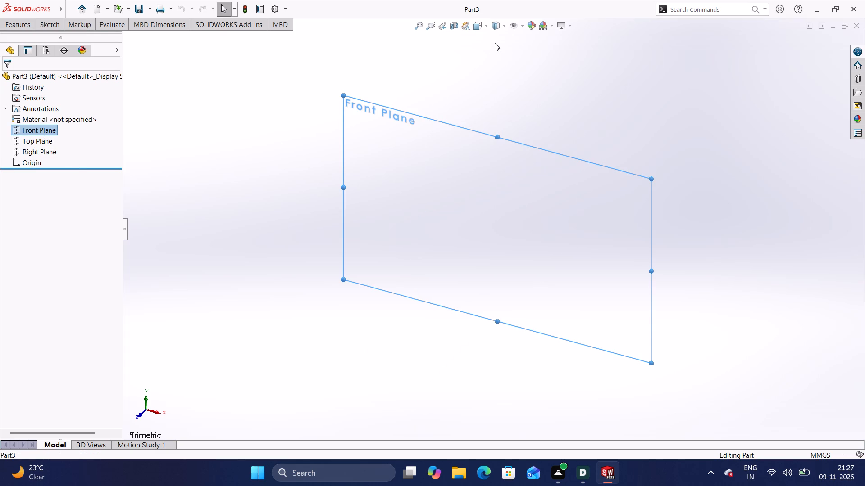
click(487, 28)
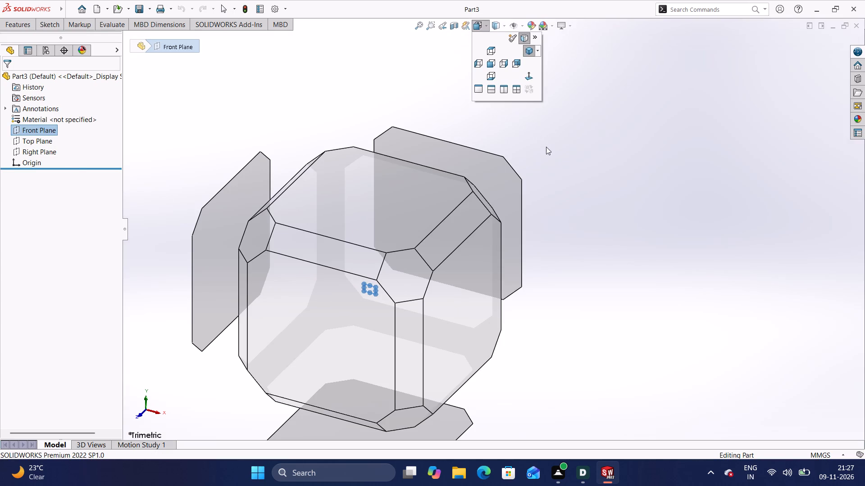
click(530, 76)
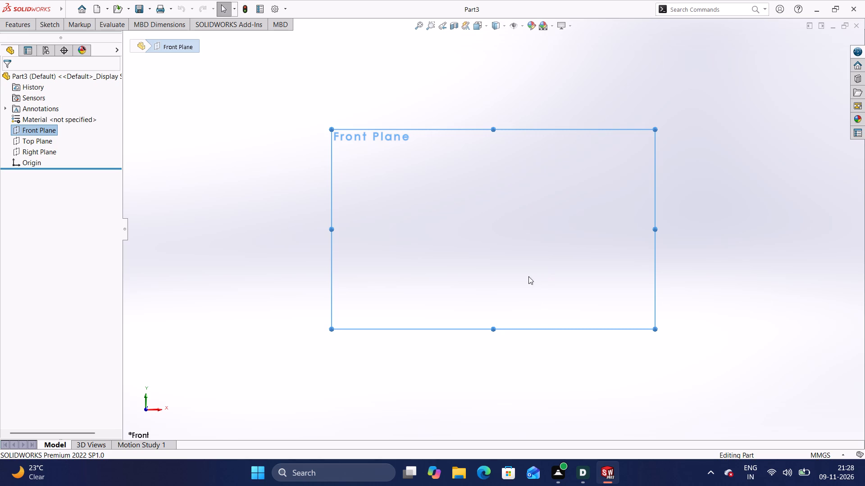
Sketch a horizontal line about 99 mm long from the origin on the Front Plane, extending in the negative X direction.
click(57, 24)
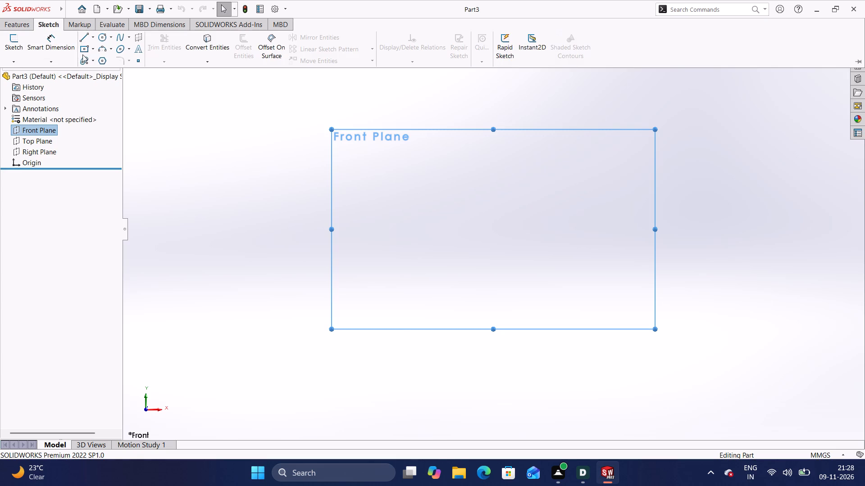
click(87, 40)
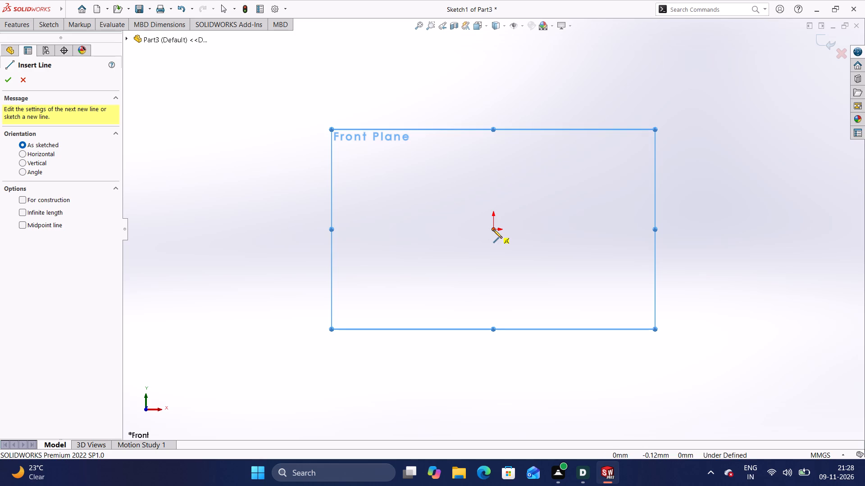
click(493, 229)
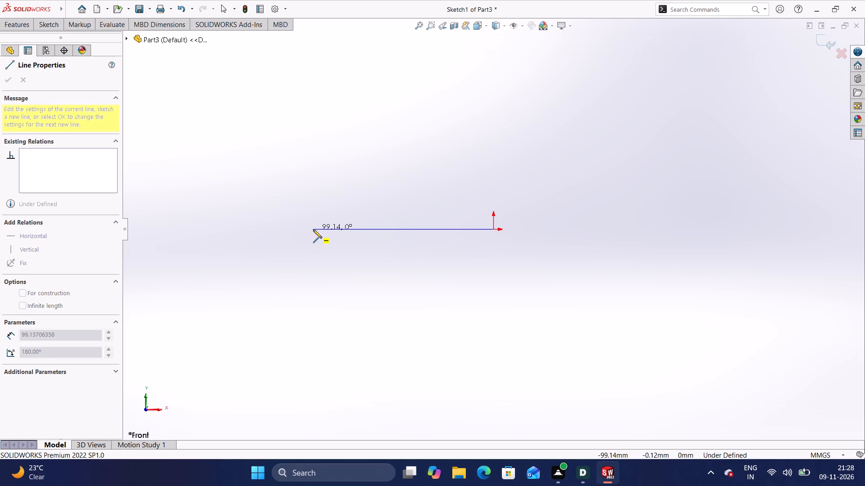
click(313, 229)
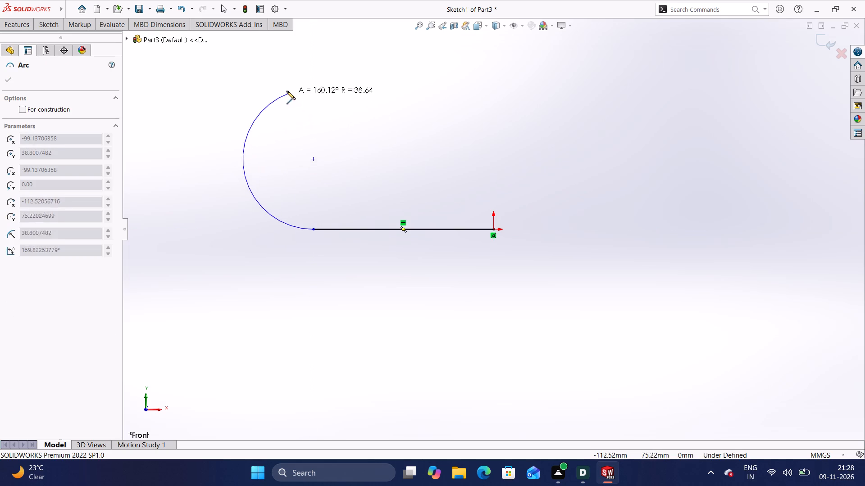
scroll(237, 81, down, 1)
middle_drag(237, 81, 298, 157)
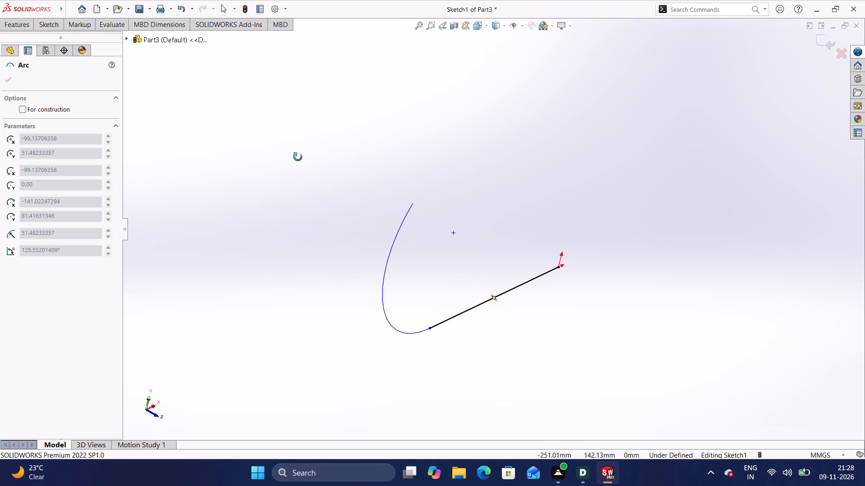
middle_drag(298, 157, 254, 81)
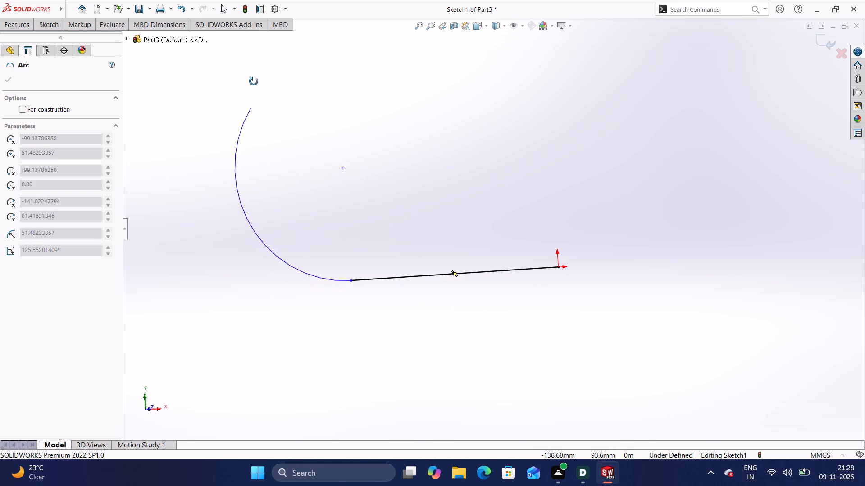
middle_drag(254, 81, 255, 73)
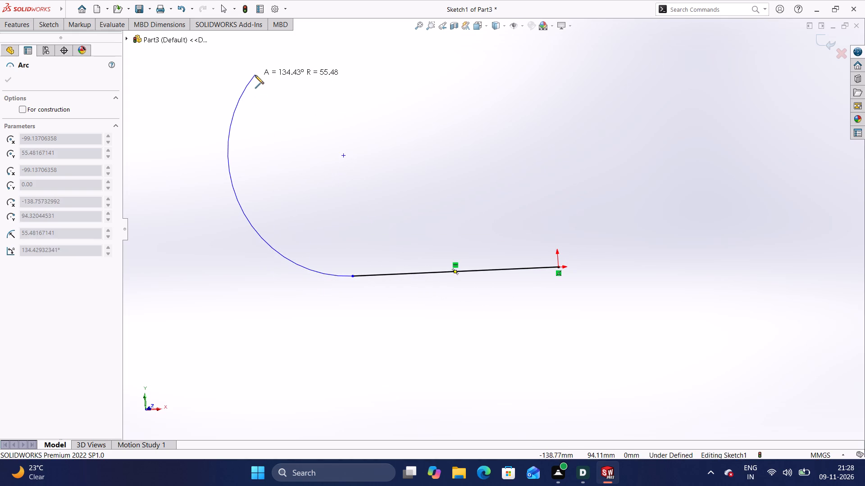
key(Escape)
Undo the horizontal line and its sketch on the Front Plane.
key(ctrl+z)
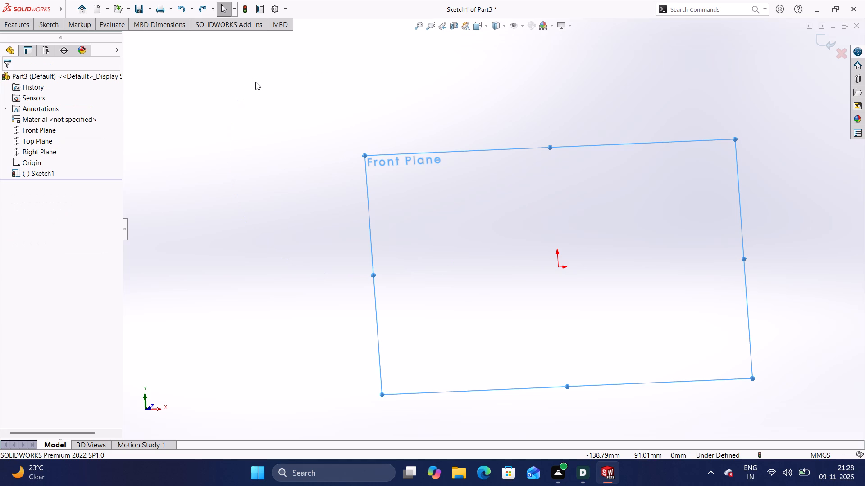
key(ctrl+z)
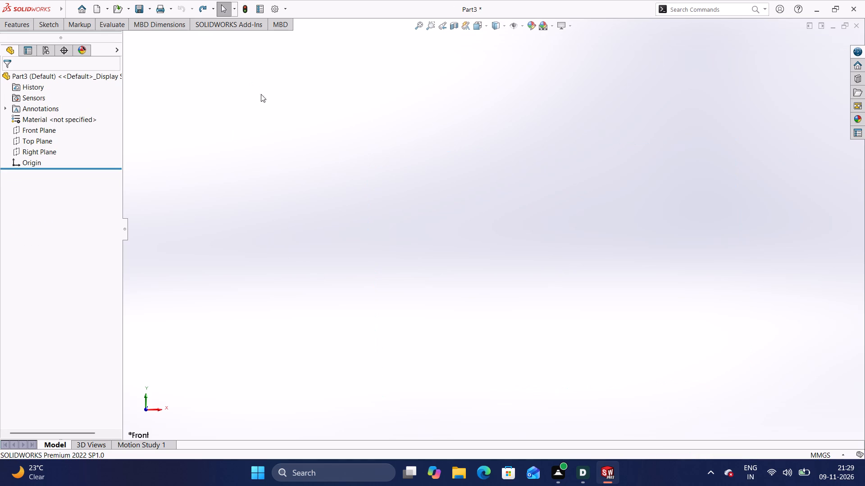
Start a new sketch on the Front Plane and draw a horizontal line about 61 mm long from the origin toward negative X.
click(46, 130)
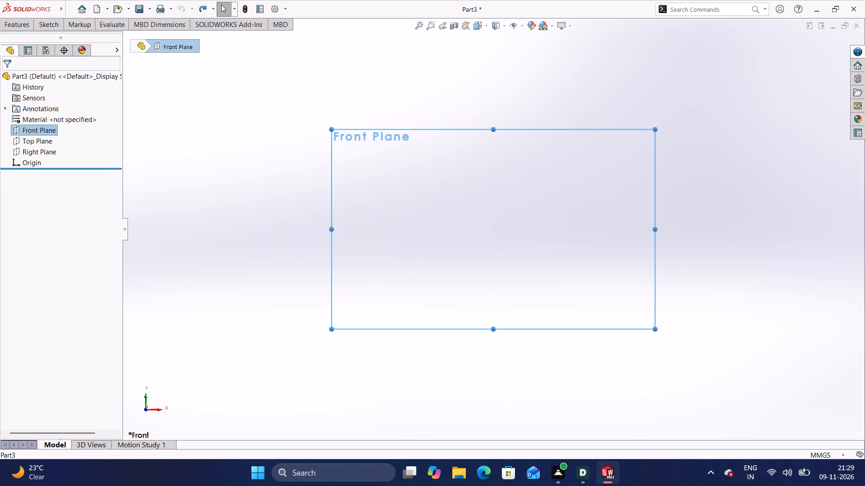
click(59, 25)
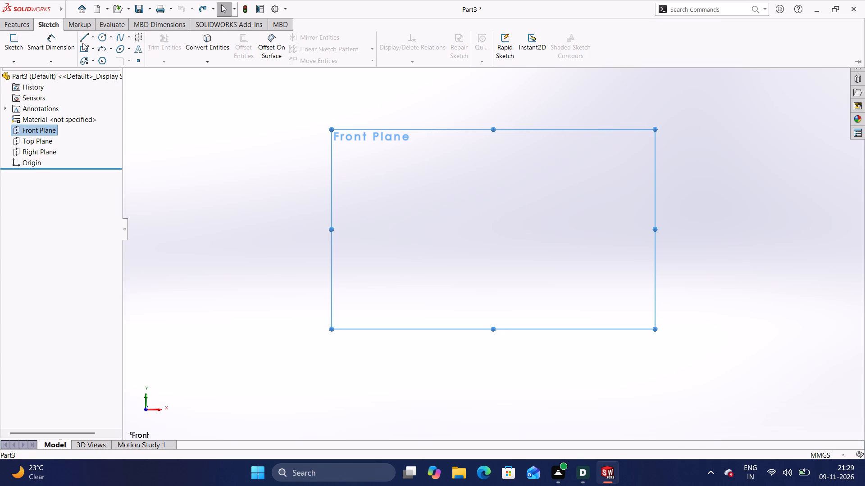
click(82, 43)
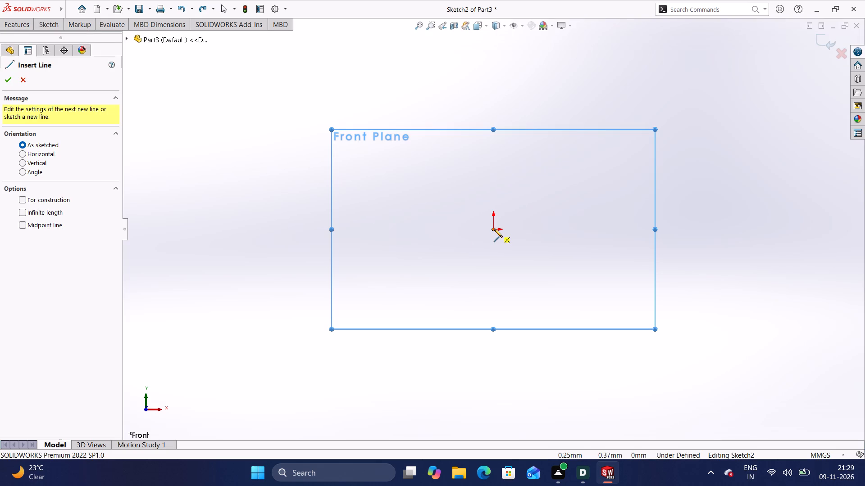
click(494, 229)
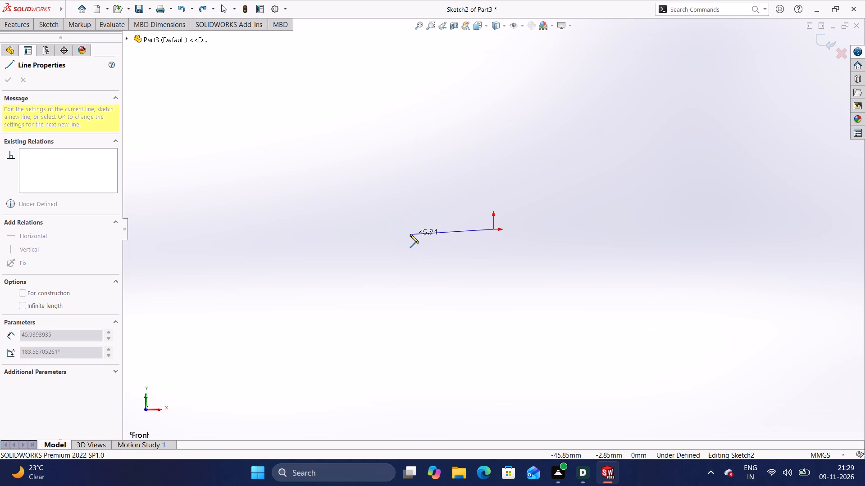
click(382, 231)
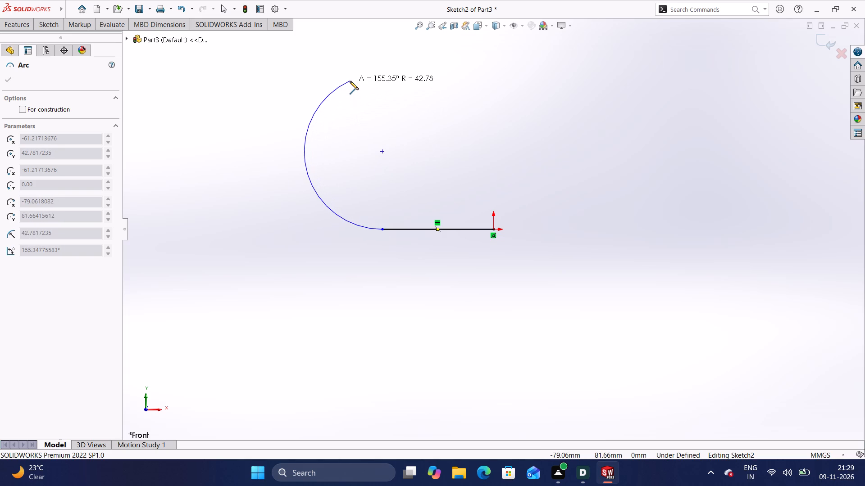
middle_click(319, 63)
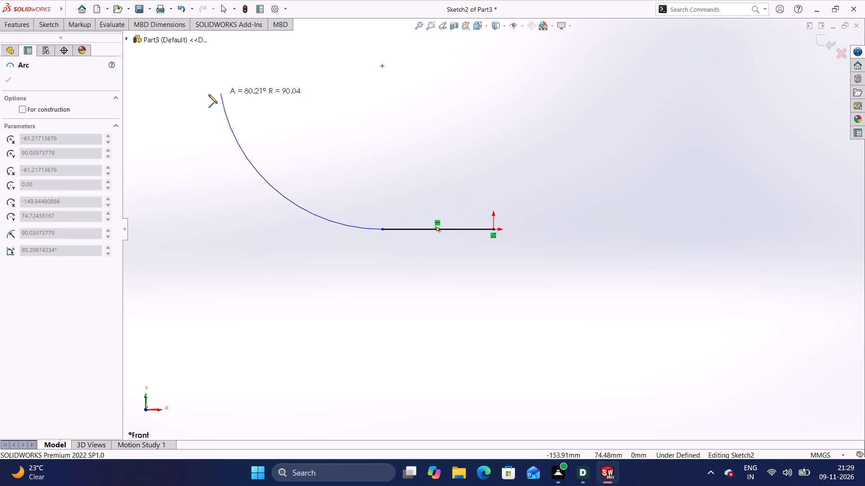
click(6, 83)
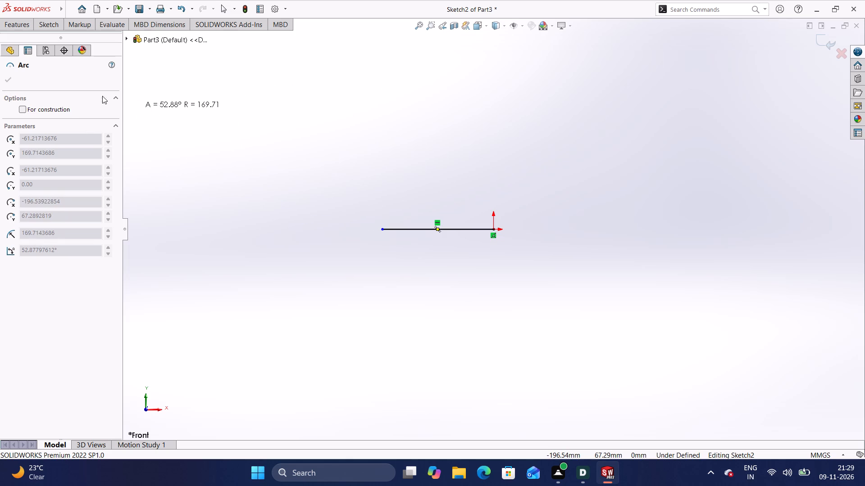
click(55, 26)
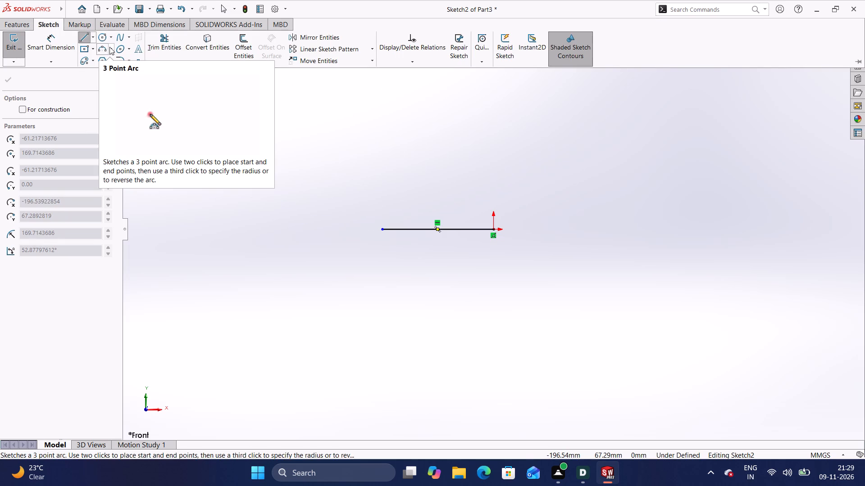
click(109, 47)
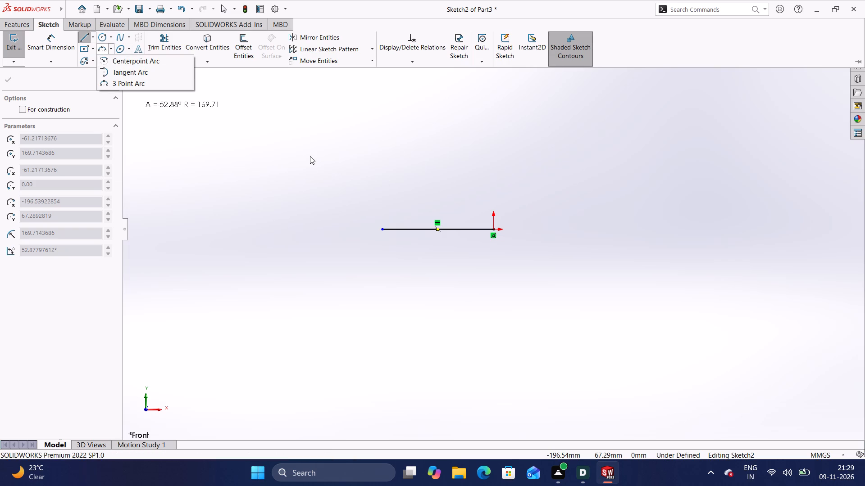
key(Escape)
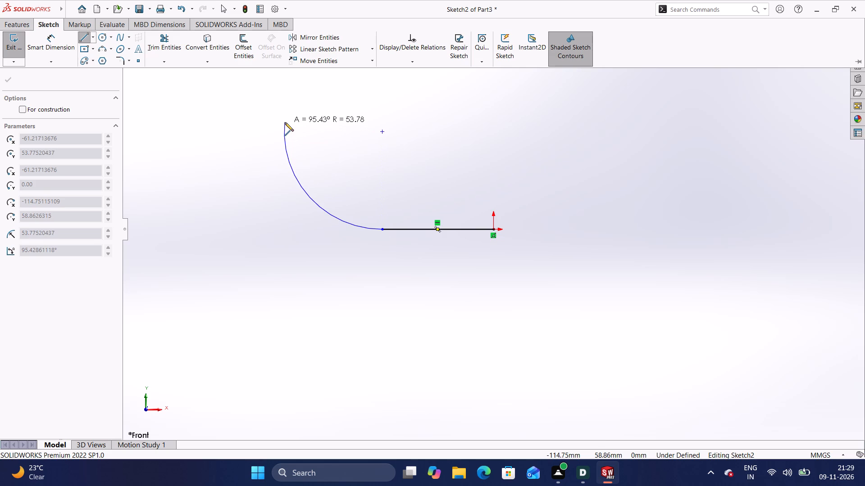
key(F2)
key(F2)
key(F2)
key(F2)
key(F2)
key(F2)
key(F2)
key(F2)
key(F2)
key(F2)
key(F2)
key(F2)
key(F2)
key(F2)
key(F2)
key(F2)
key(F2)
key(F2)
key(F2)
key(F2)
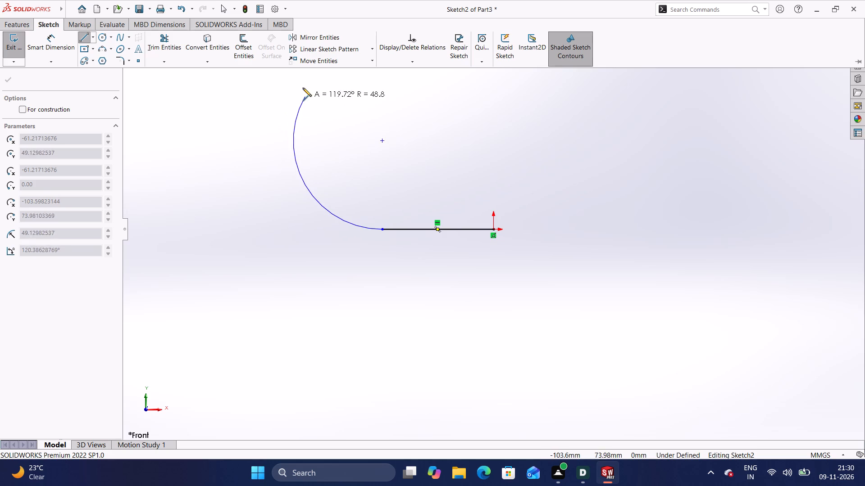
Continue the profile with a tangent arc curving up from the horizontal line, ending in a vertical line about 36 mm long.
scroll(303, 88, down, 2)
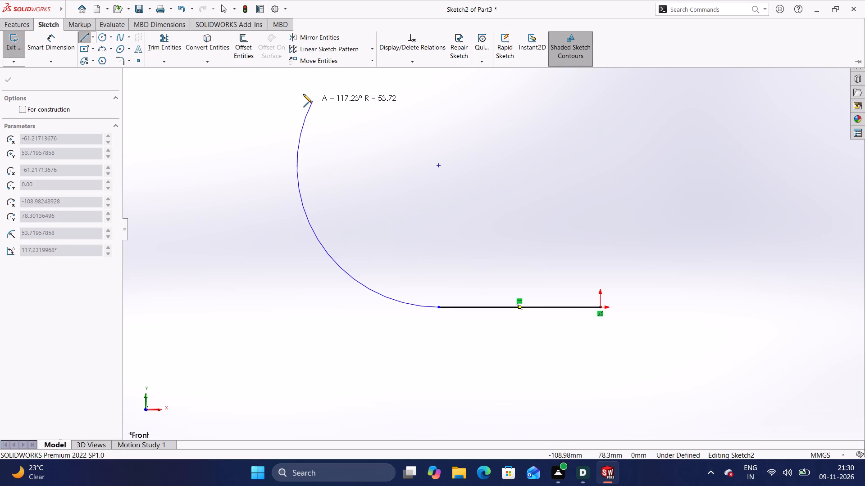
scroll(303, 94, down, 1)
scroll(303, 94, up, 3)
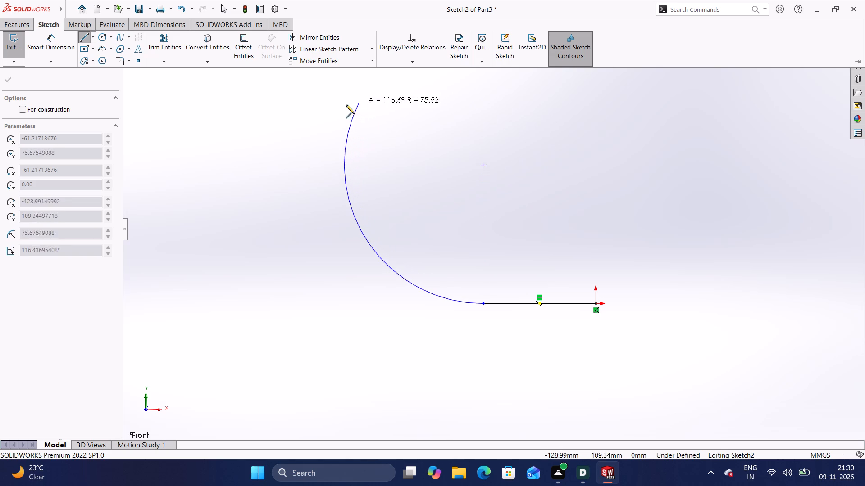
click(323, 121)
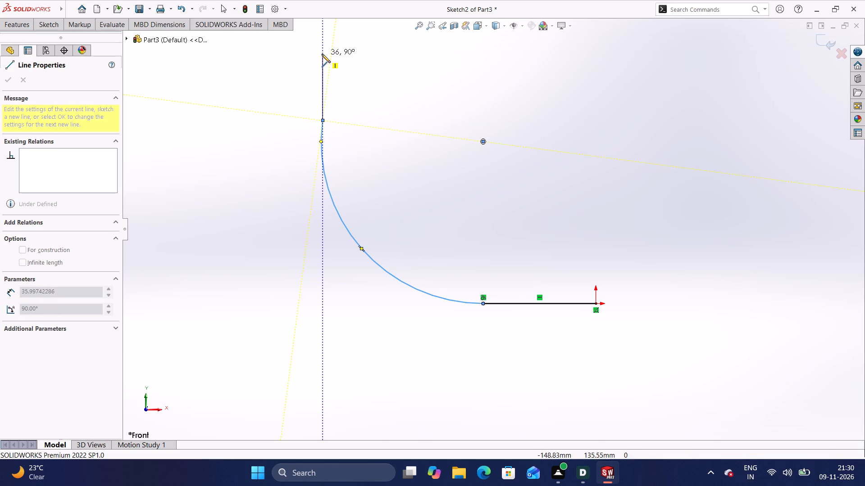
click(321, 52)
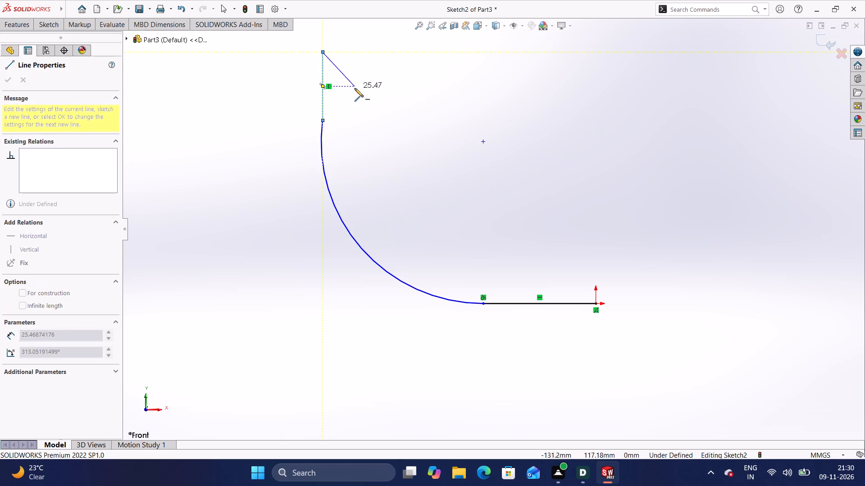
key(Escape)
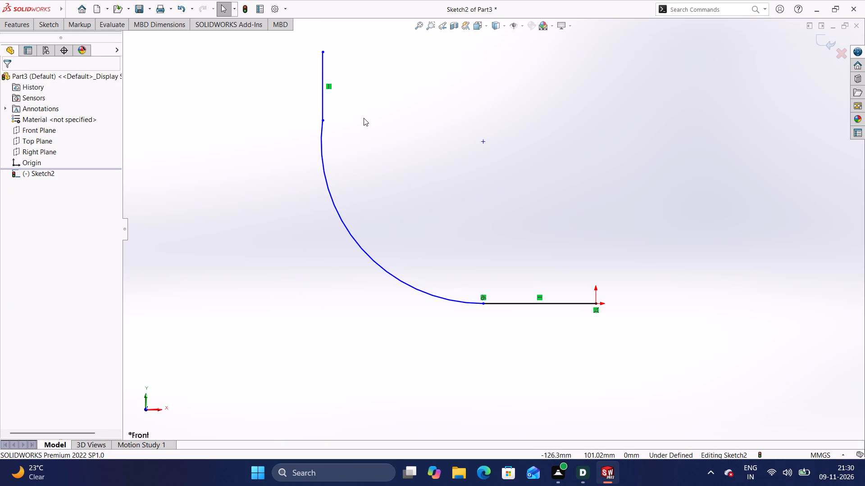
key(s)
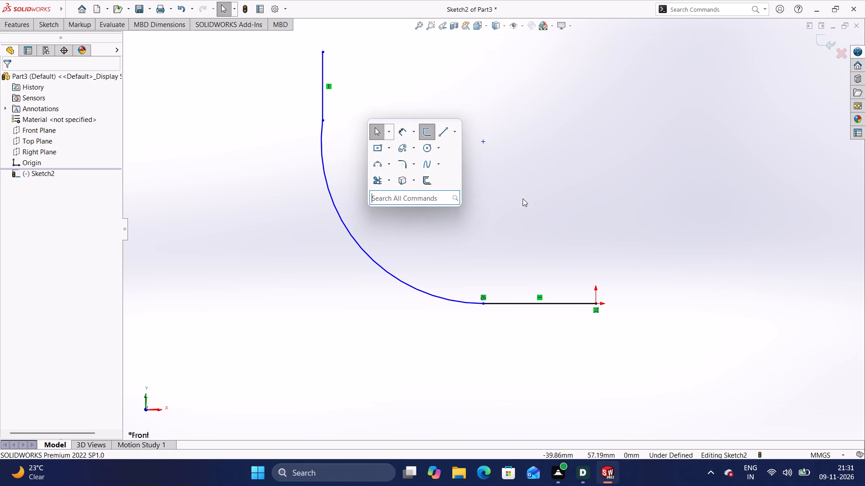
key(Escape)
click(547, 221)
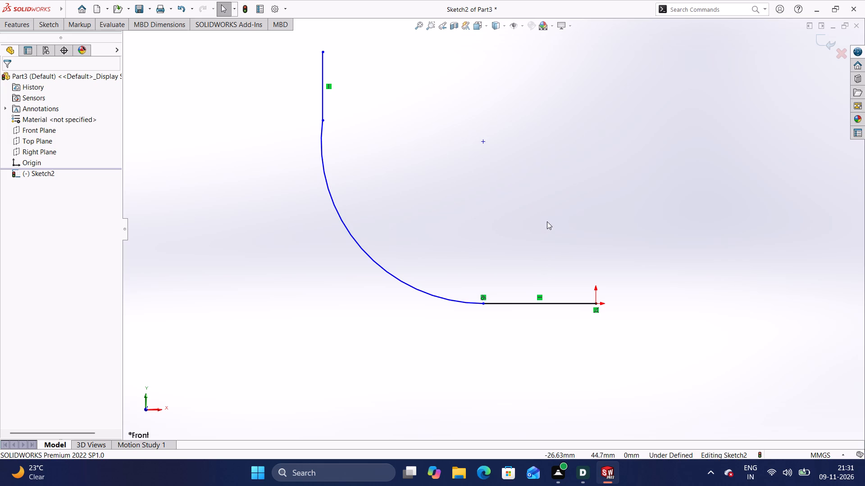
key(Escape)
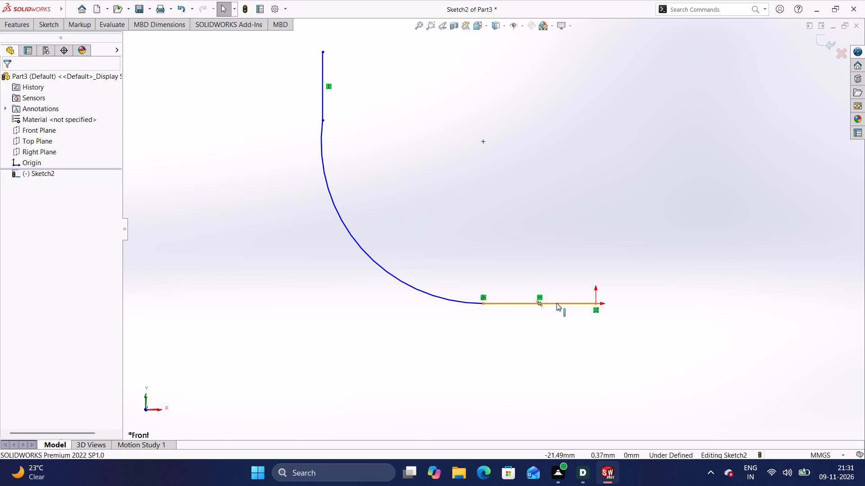
Add an Equal relation between the horizontal line and the vertical line.
ctrl+click(556, 303)
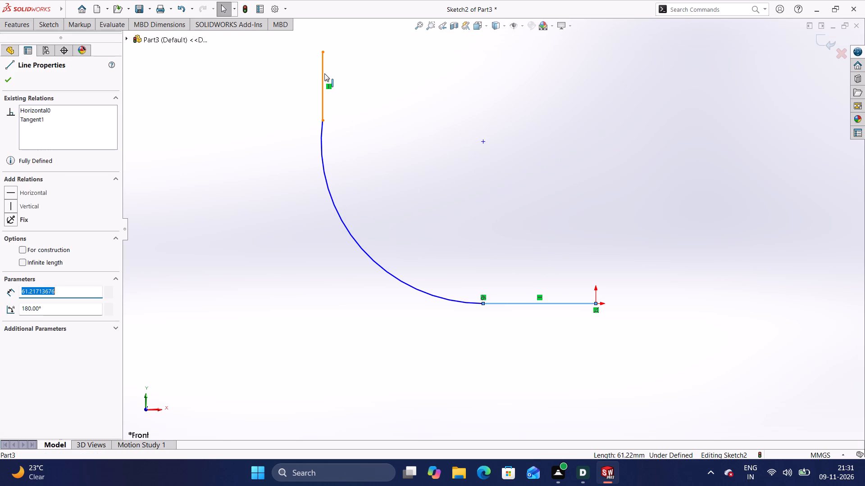
ctrl+click(323, 67)
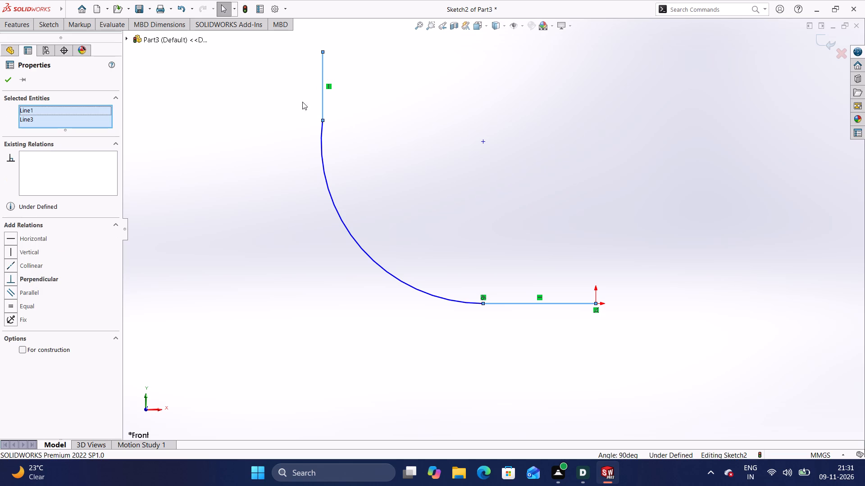
click(9, 306)
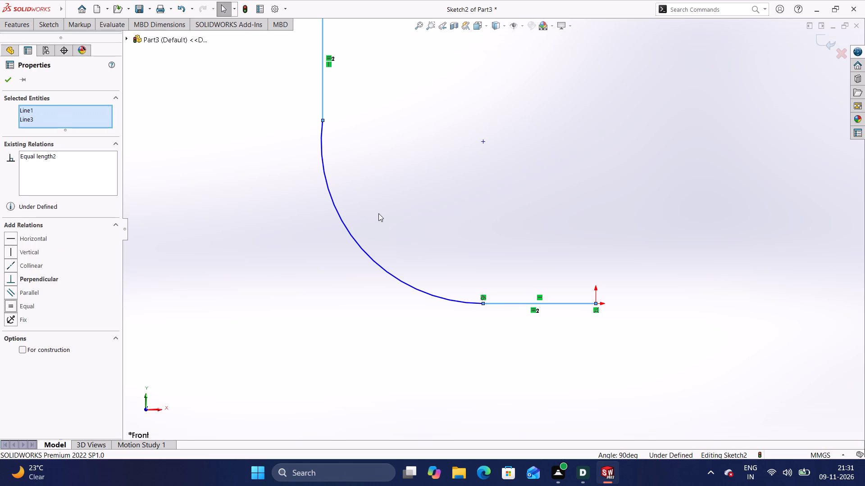
Apply tangent relations at both ends of the arc, where it meets the vertical and horizontal lines.
scroll(377, 216, up, 1)
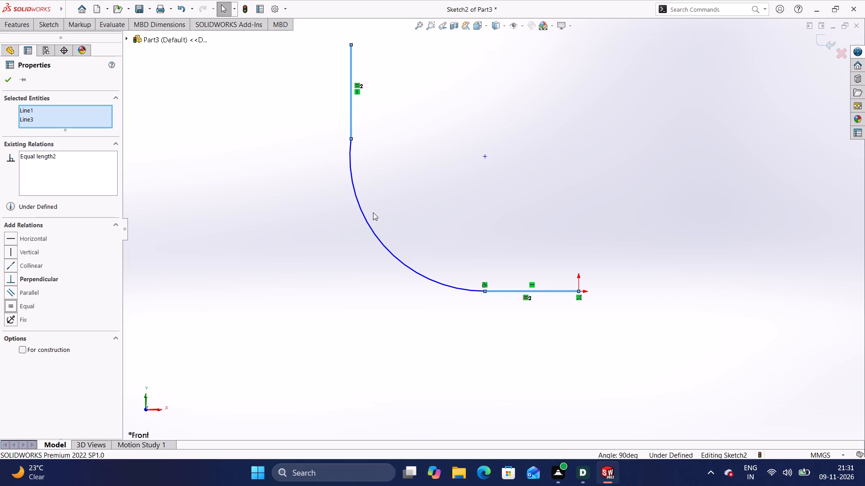
click(351, 138)
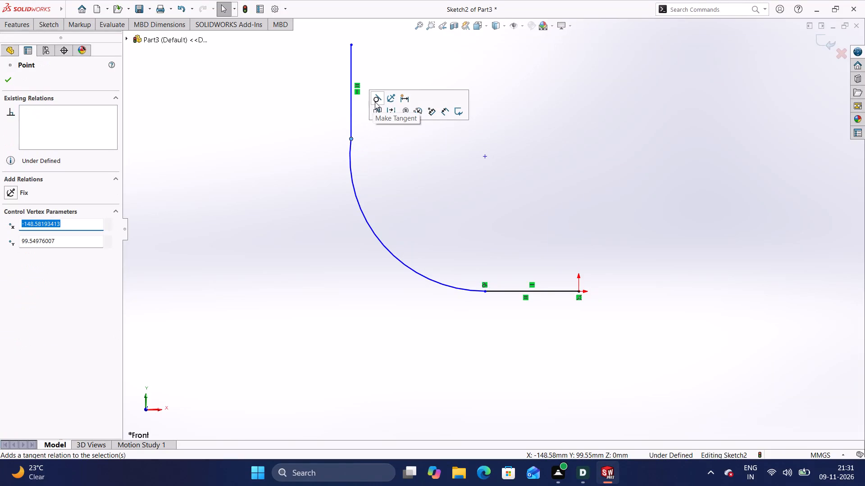
click(375, 101)
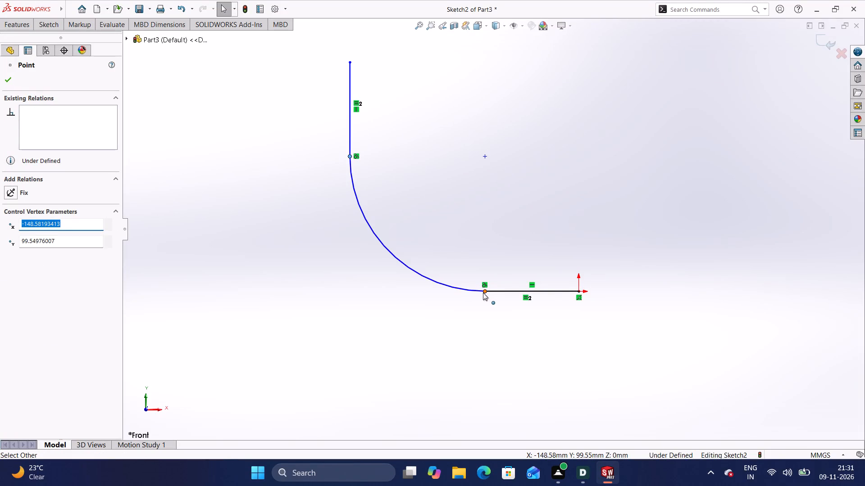
click(484, 292)
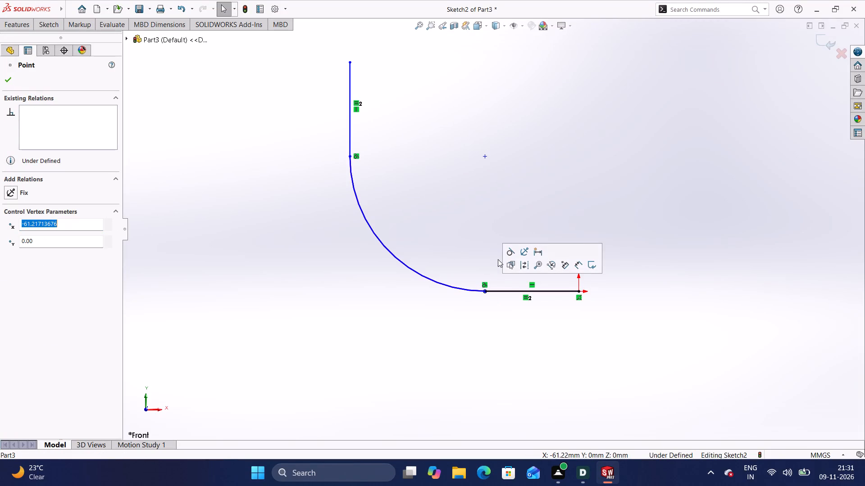
click(509, 256)
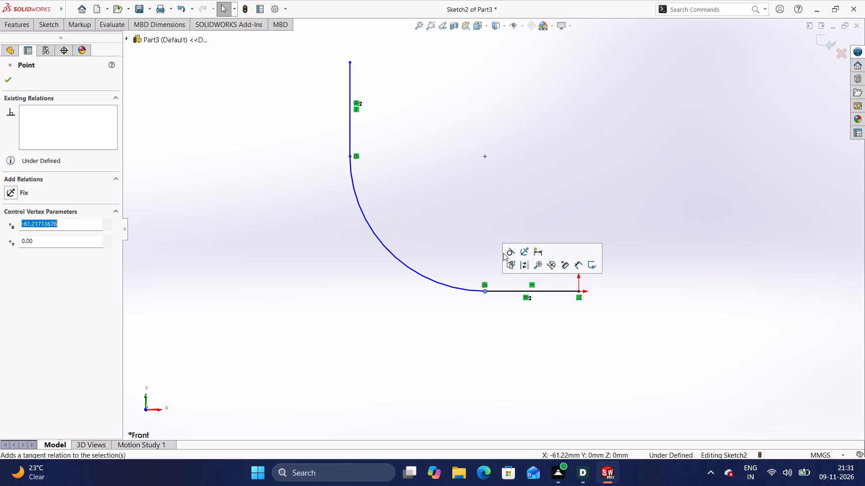
click(507, 252)
click(476, 198)
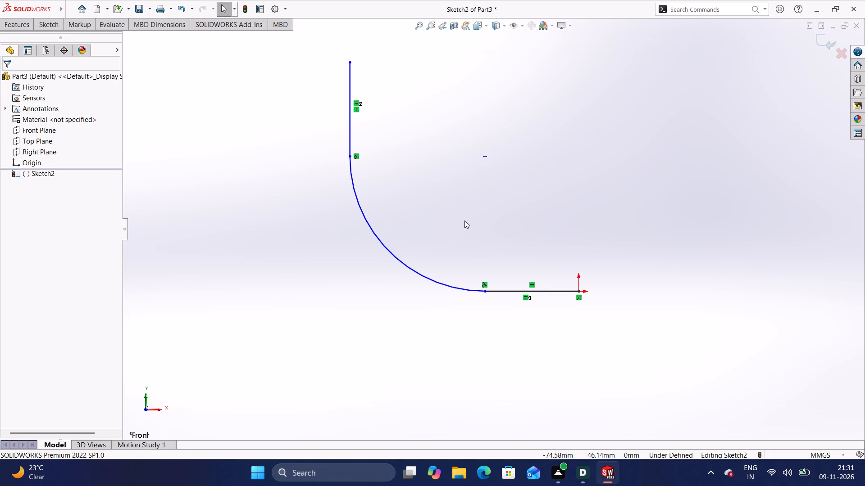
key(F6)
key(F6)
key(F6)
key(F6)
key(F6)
Dimension the horizontal line's length to 150 mm using Smart Dimension.
click(50, 25)
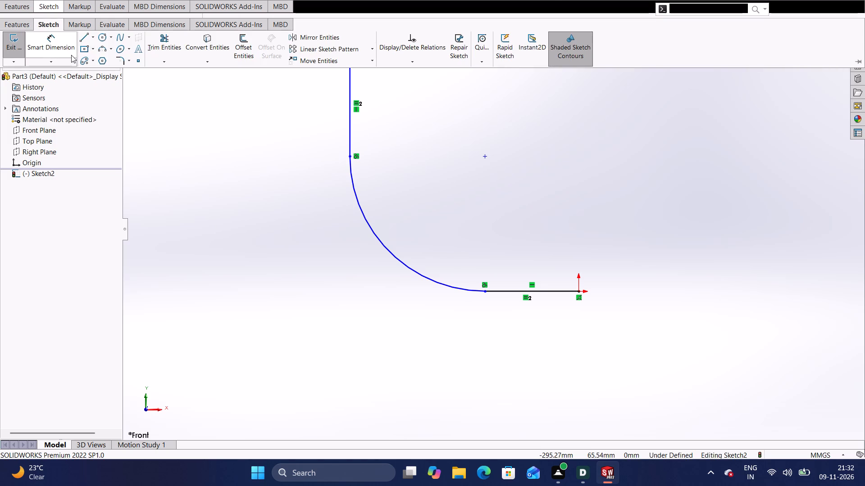
click(71, 55)
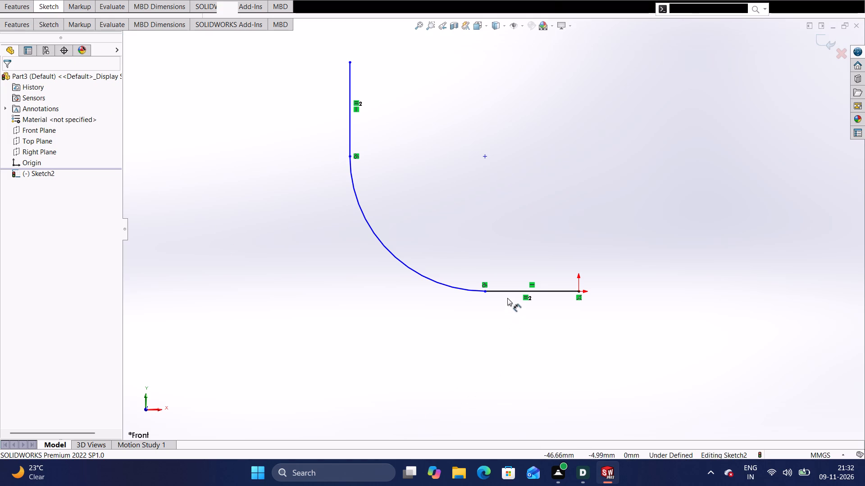
click(508, 290)
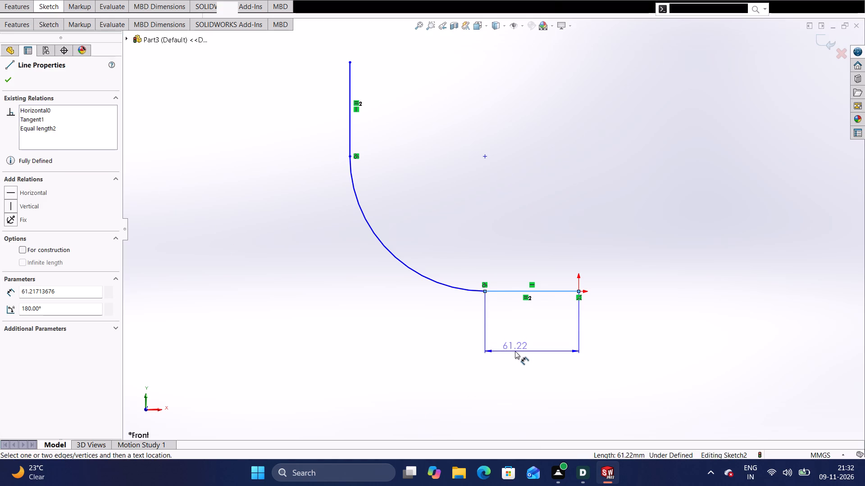
click(515, 351)
key(BackSpace)
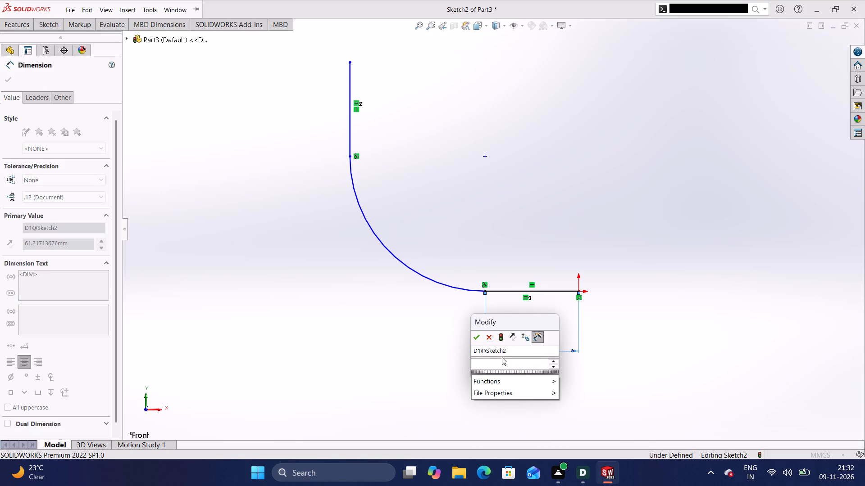
text(150)
key(Return)
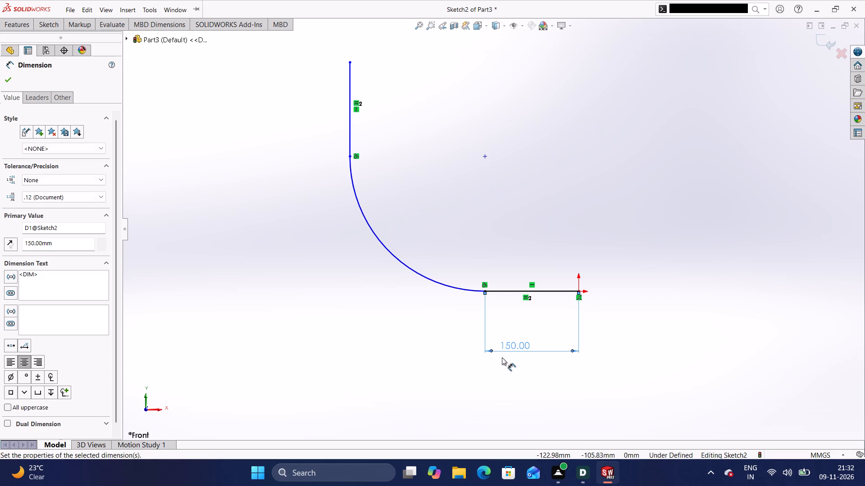
click(502, 372)
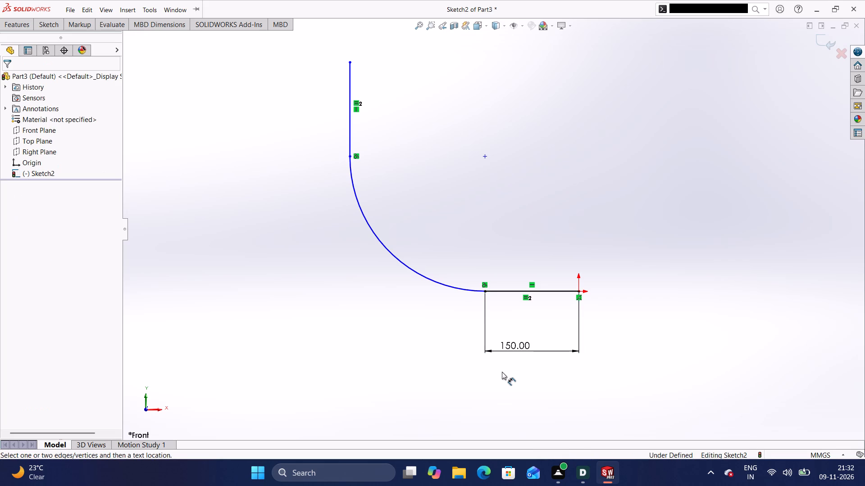
Dimension the arc's radius to 260 mm and leave the dimension tool.
click(51, 24)
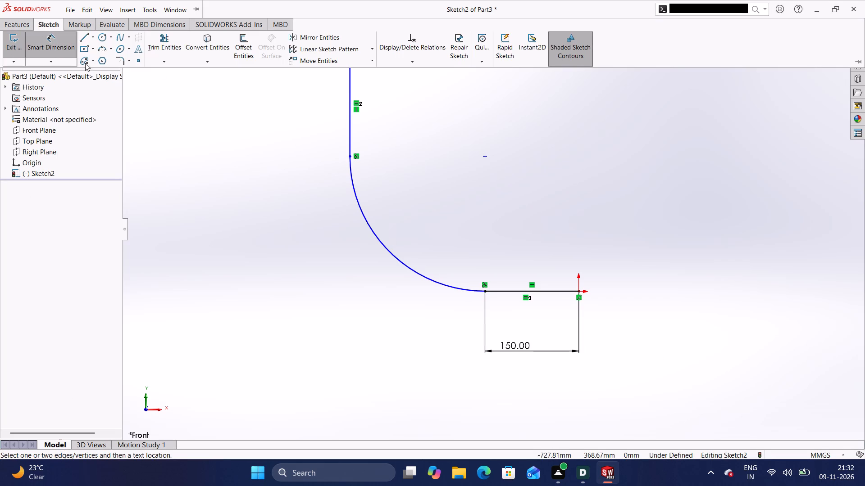
click(393, 255)
click(353, 304)
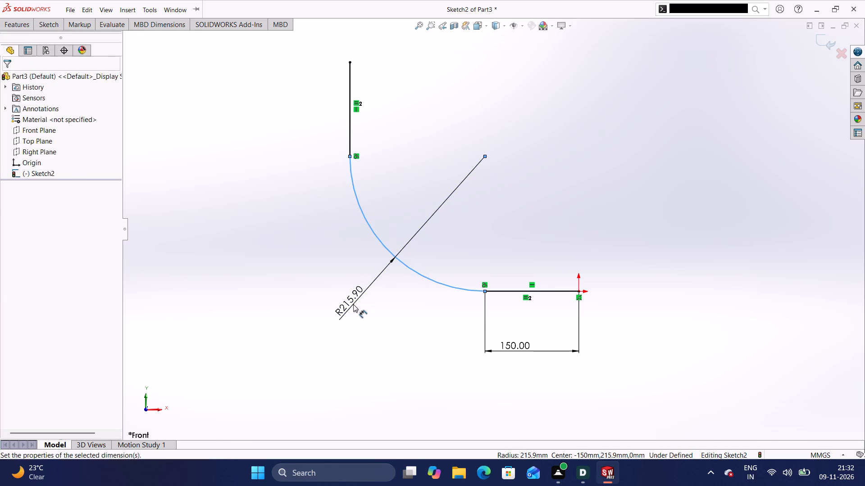
key(BackSpace)
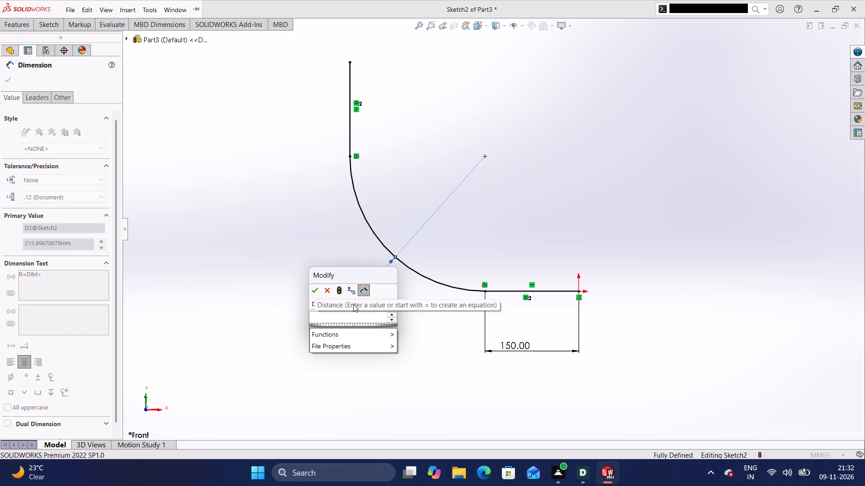
text(260)
key(Return)
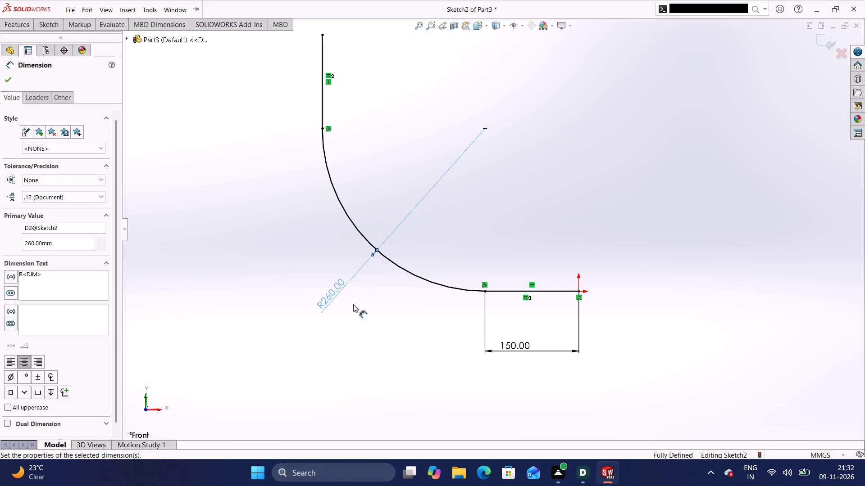
click(353, 304)
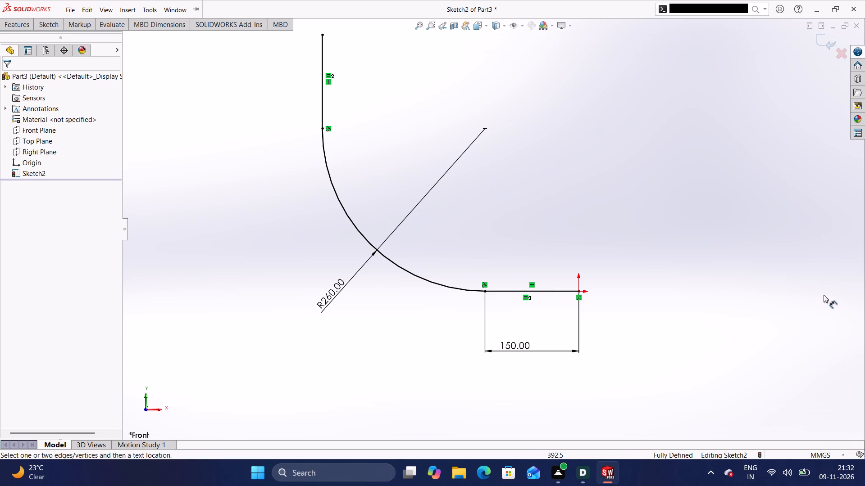
scroll(717, 279, up, 1)
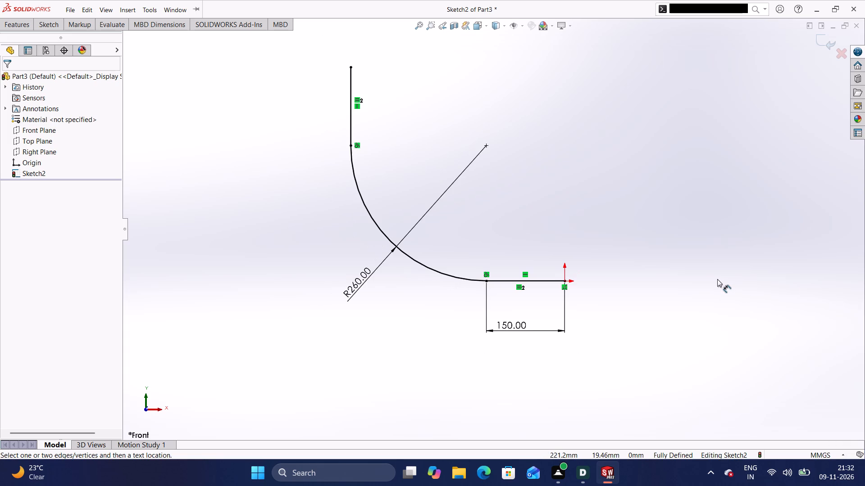
key(Escape)
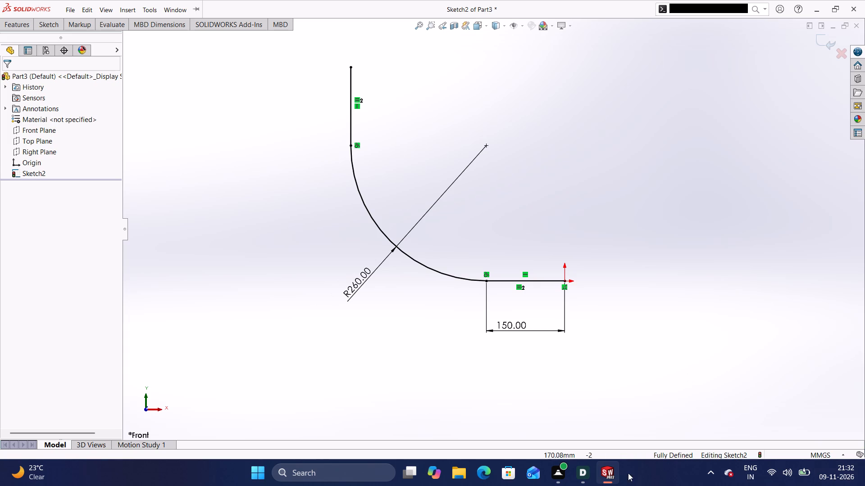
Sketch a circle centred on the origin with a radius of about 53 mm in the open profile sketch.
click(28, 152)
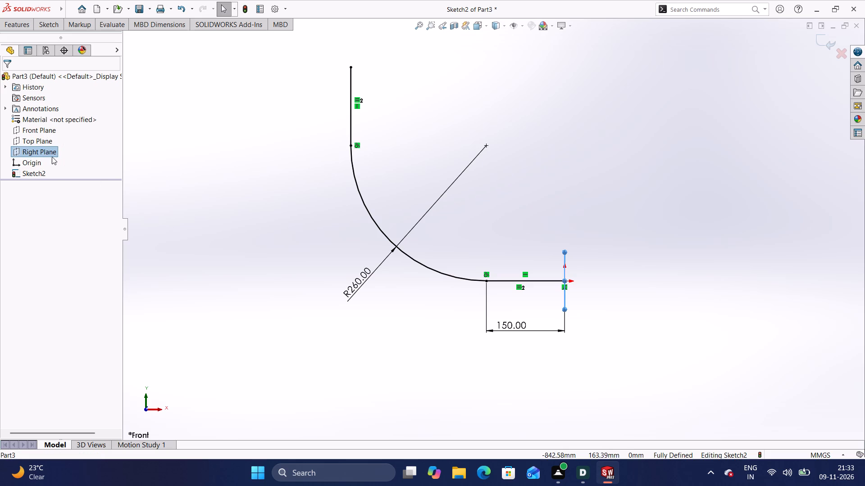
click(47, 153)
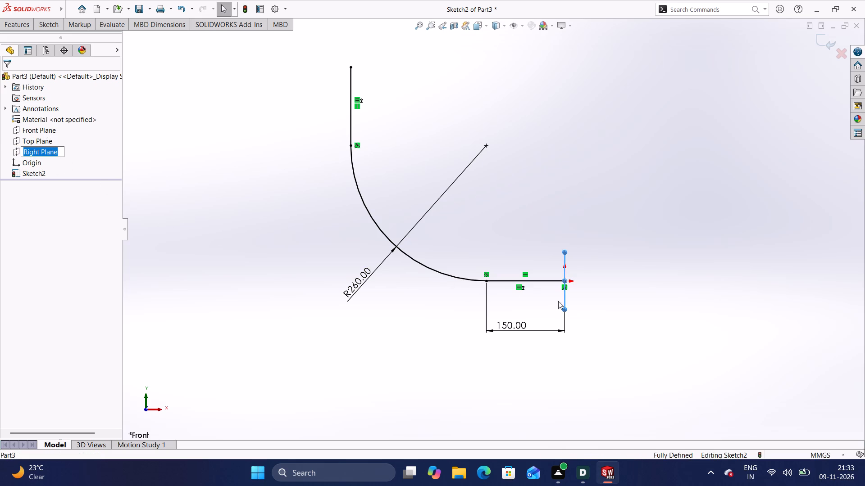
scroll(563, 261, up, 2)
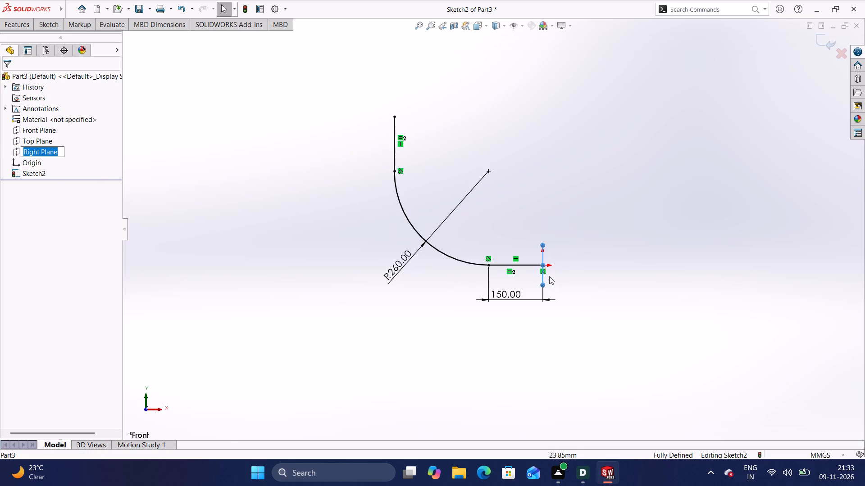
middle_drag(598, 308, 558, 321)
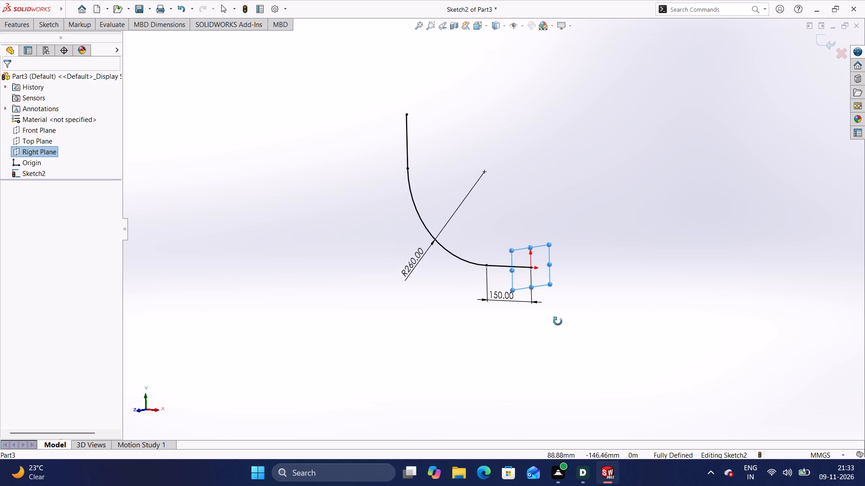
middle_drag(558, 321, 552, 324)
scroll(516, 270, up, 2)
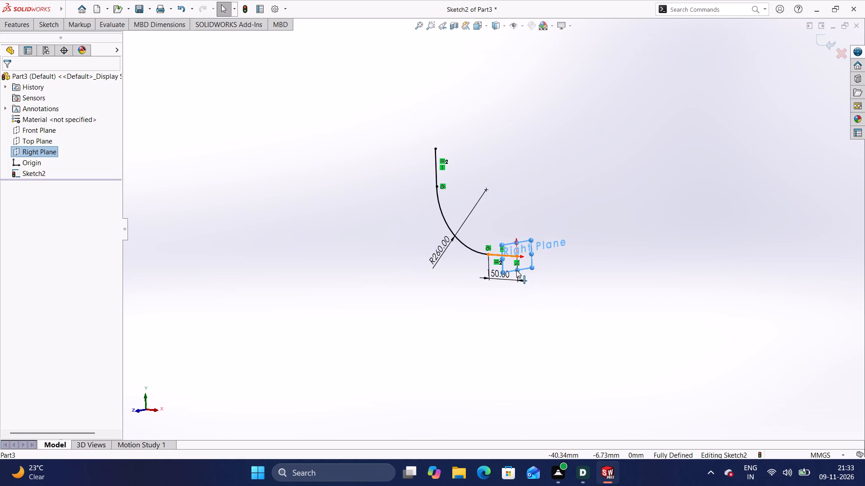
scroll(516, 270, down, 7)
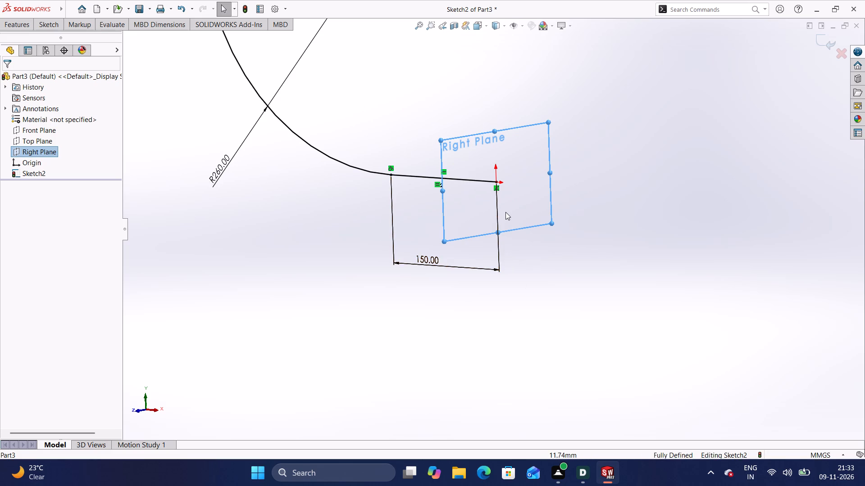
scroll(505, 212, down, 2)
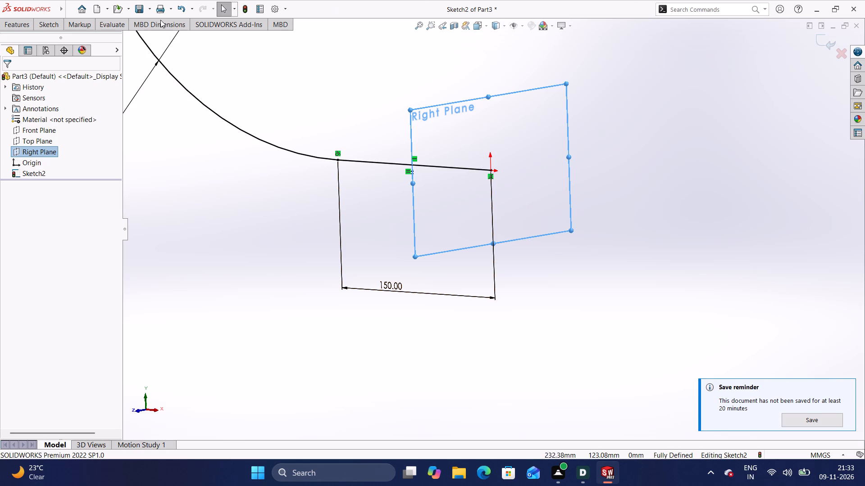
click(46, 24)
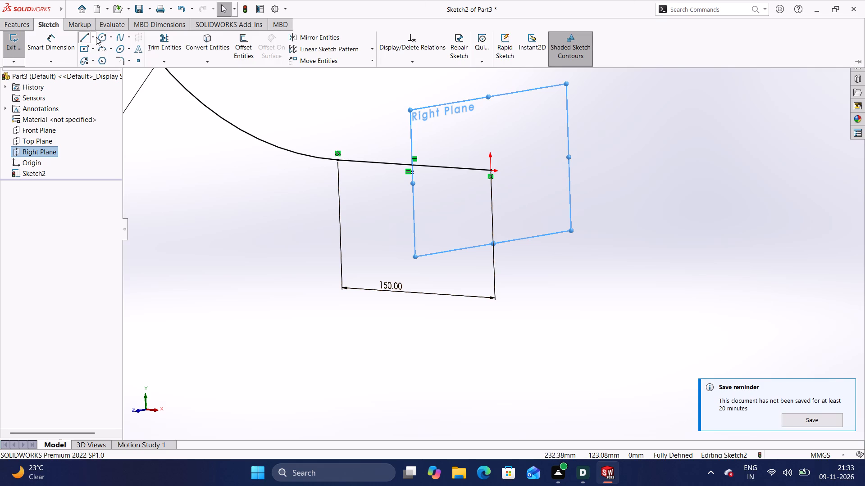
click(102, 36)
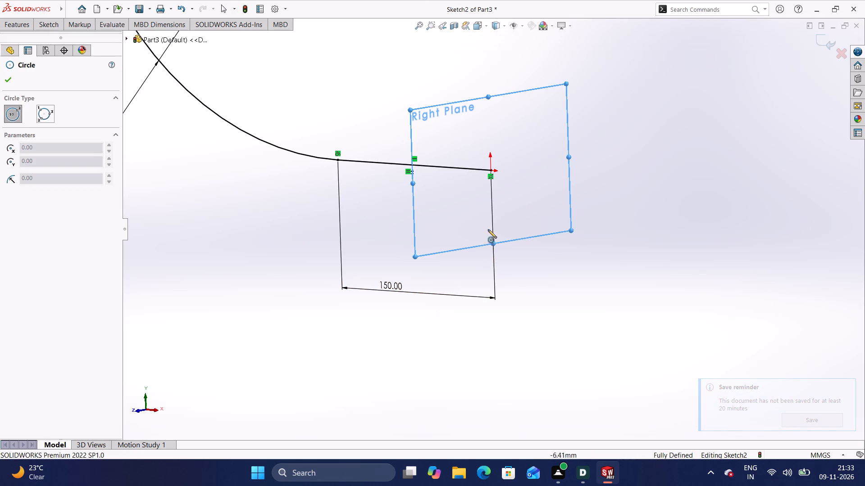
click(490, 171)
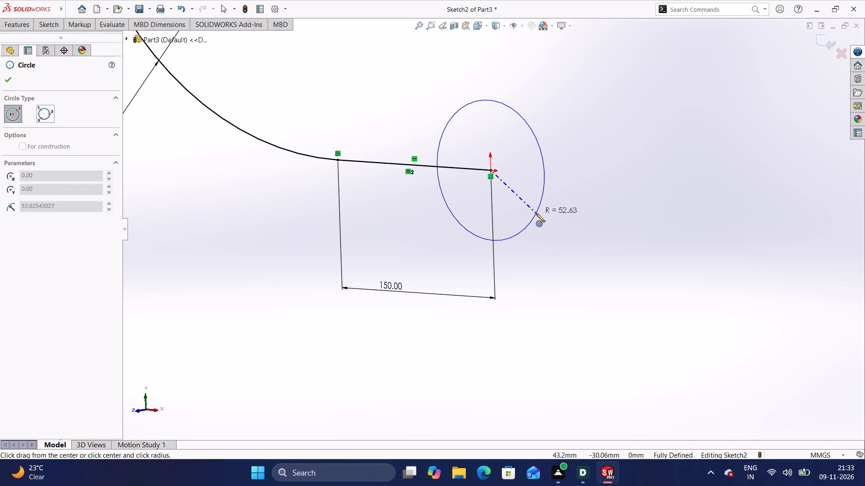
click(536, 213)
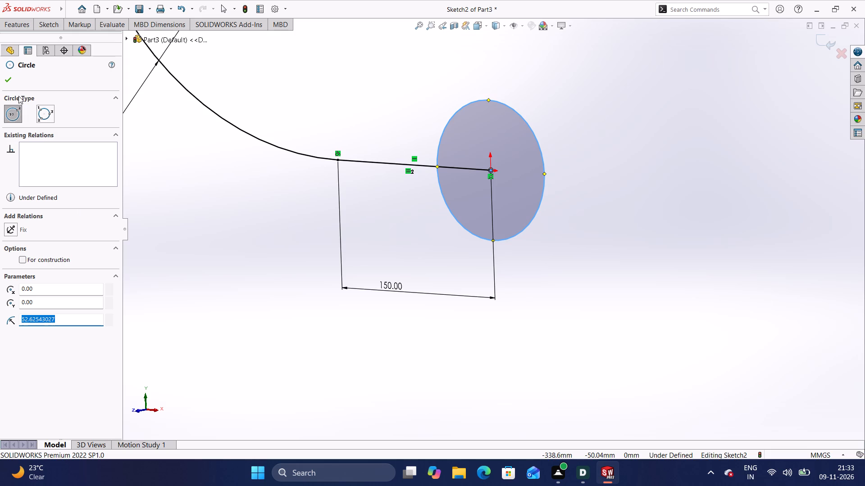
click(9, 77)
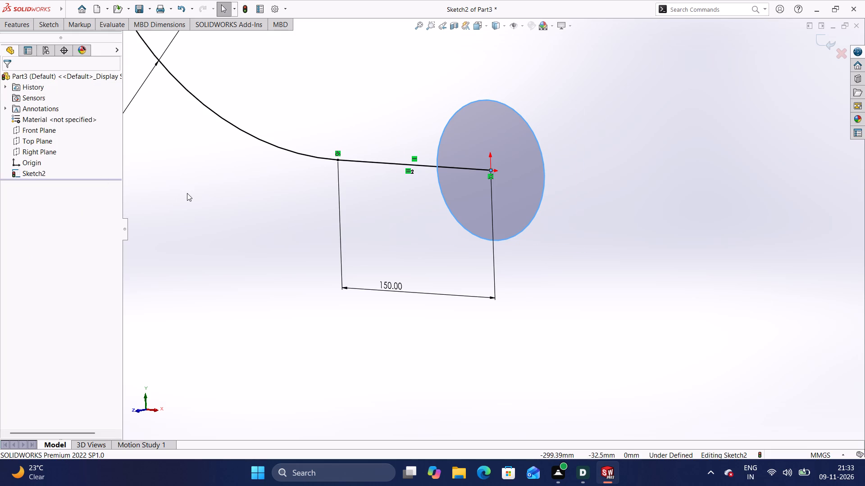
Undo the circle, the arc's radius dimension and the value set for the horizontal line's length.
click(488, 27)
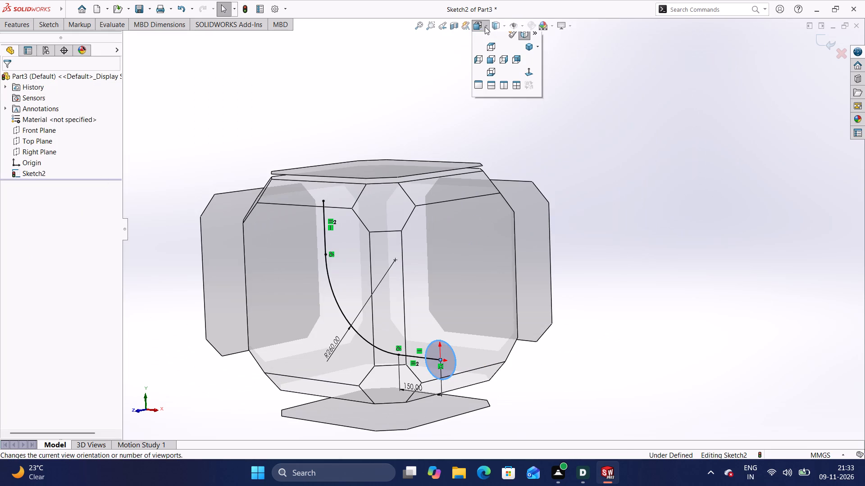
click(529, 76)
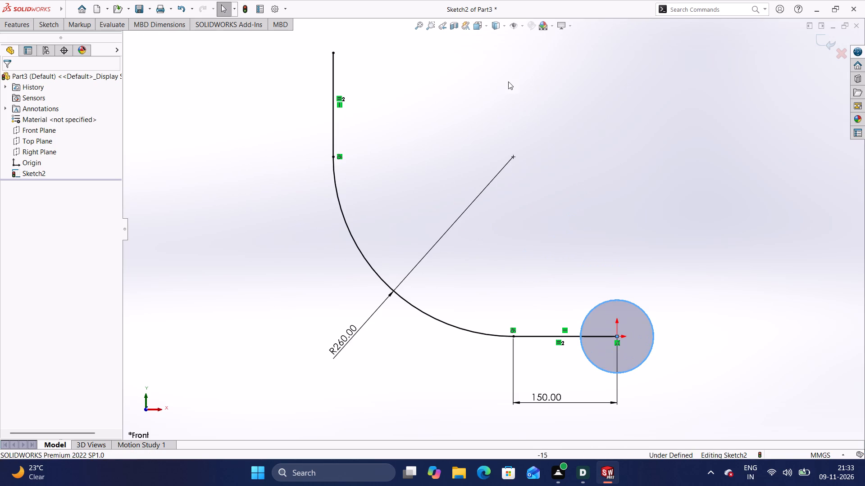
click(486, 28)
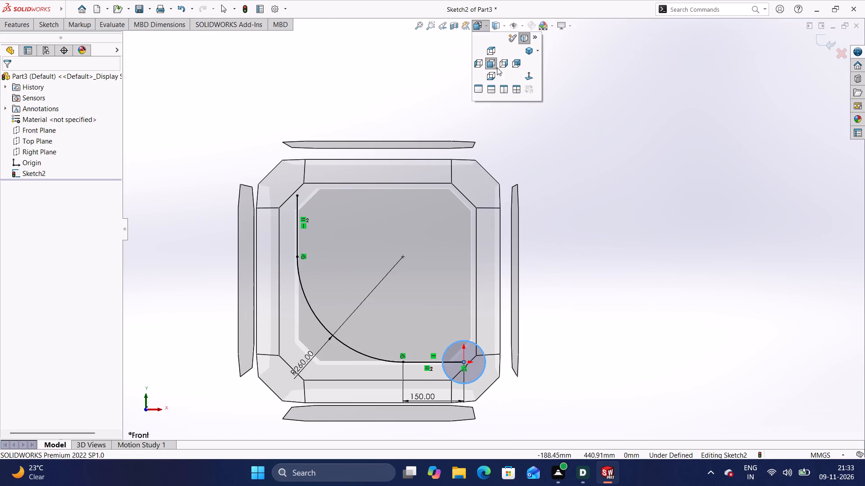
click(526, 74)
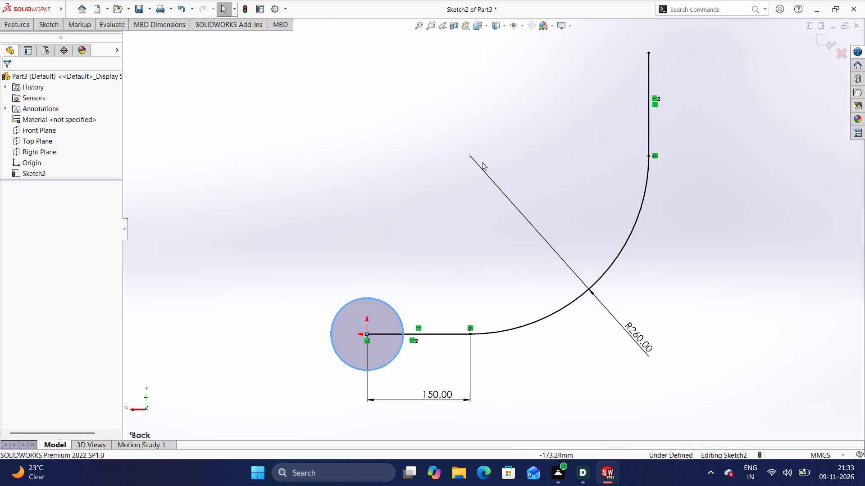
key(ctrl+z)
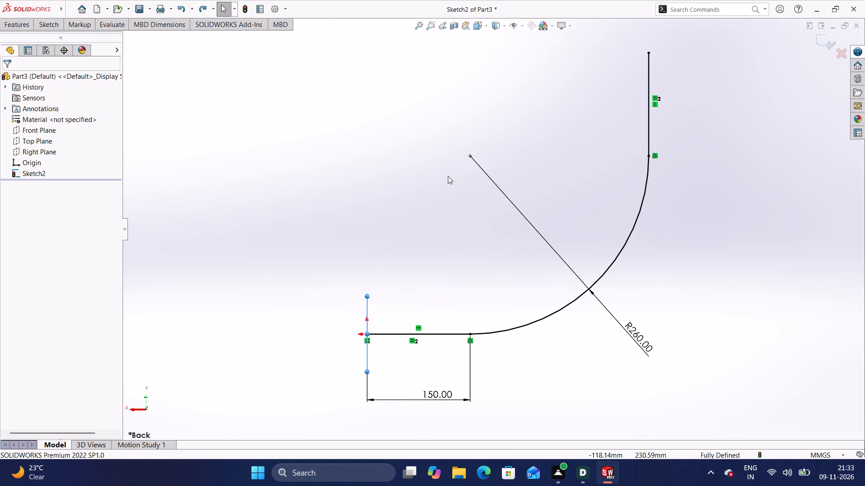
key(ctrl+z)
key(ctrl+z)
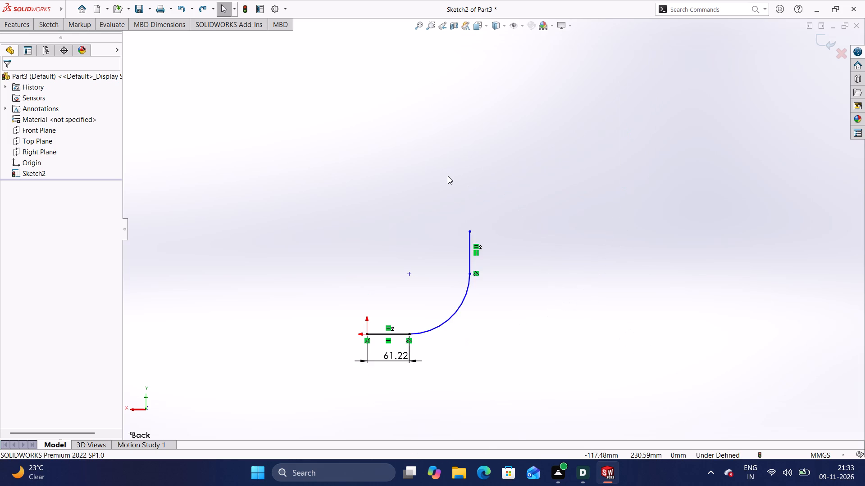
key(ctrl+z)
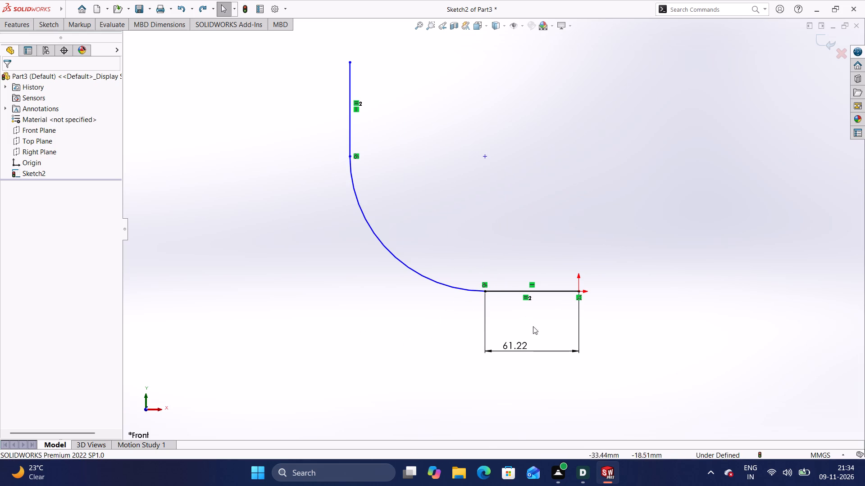
Delete the horizontal line's length dimension and replace it with a new Smart Dimension of 150 mm.
click(524, 344)
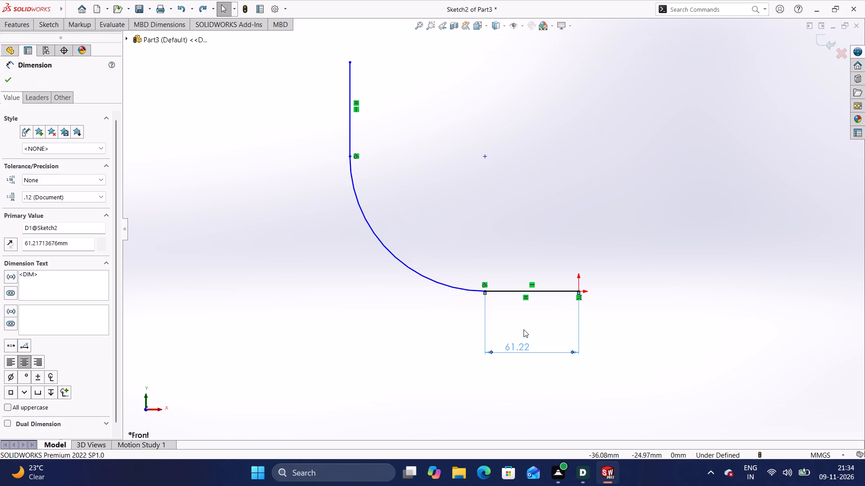
key(Delete)
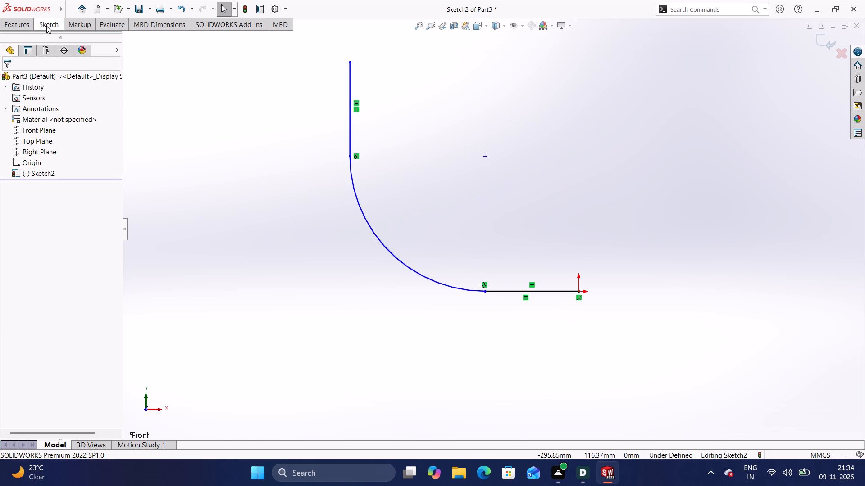
click(50, 25)
click(67, 50)
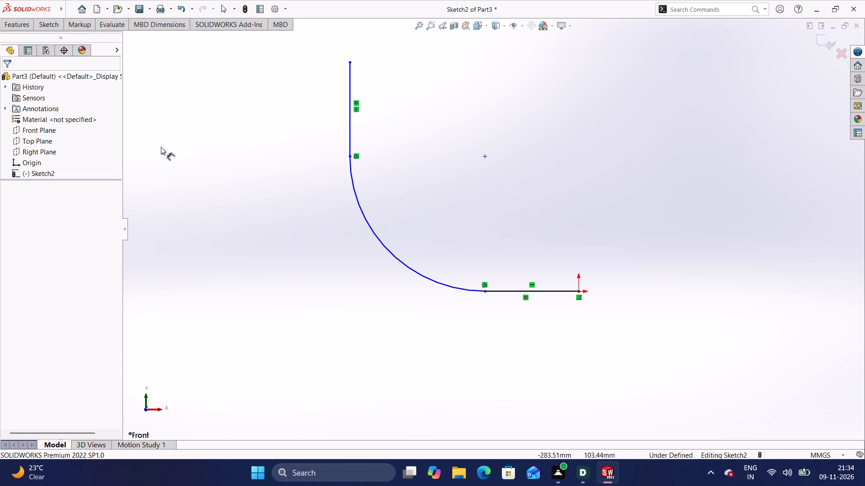
click(514, 289)
click(528, 355)
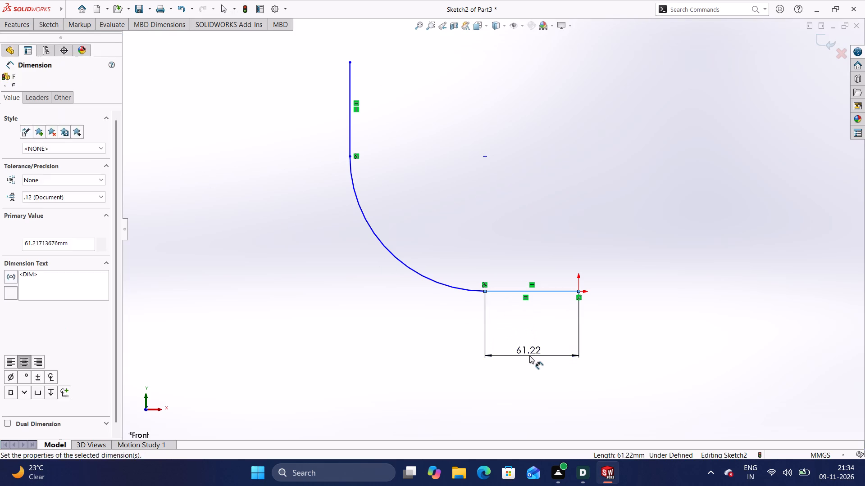
key(BackSpace)
text(150)
key(Return)
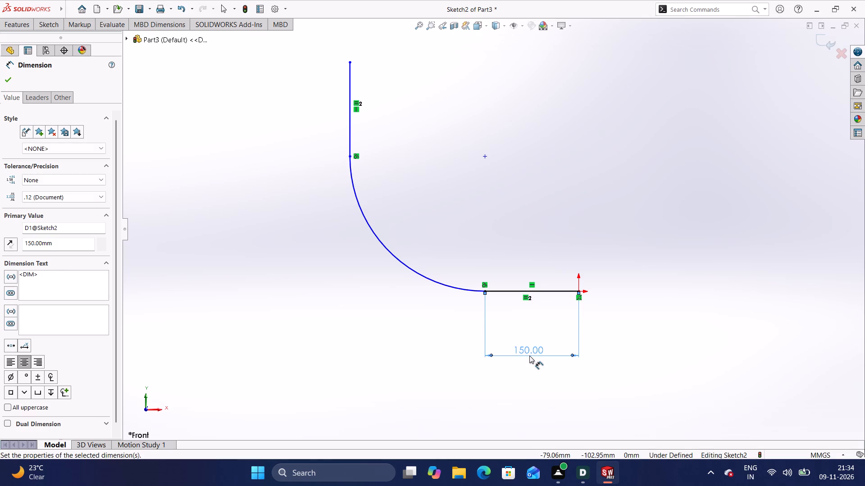
click(526, 388)
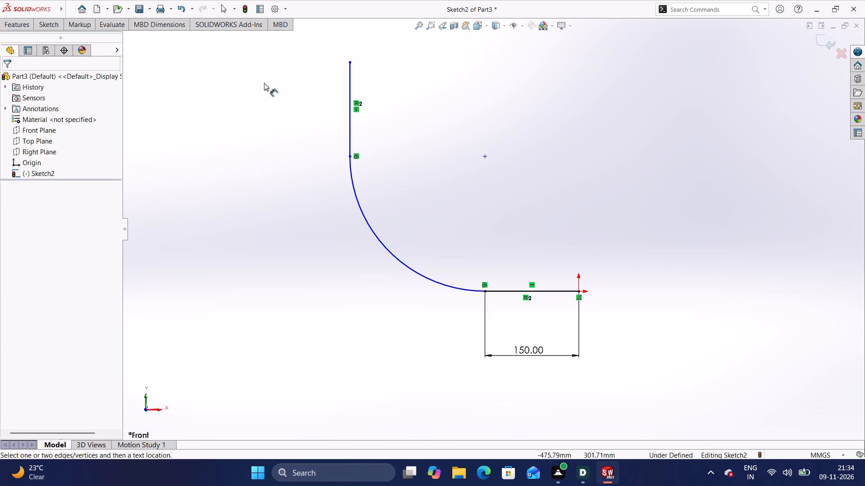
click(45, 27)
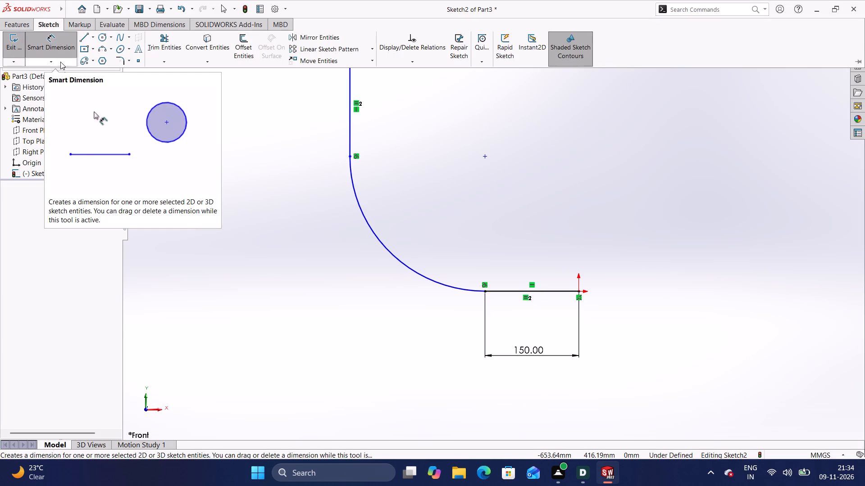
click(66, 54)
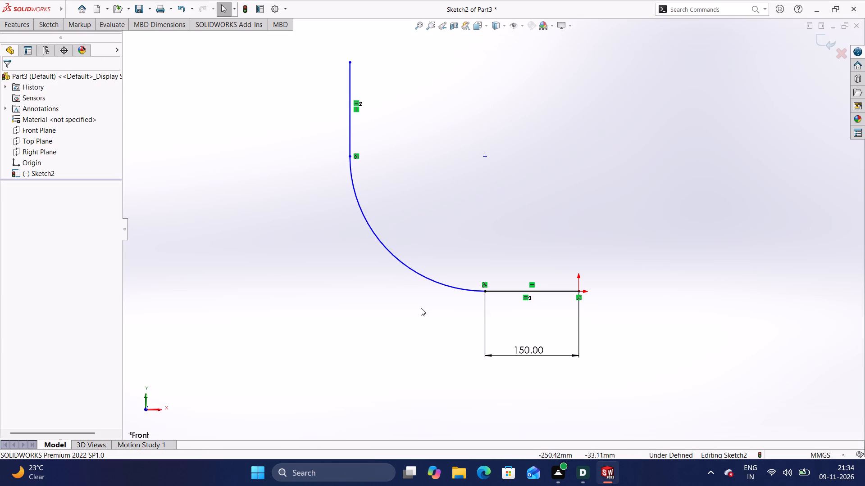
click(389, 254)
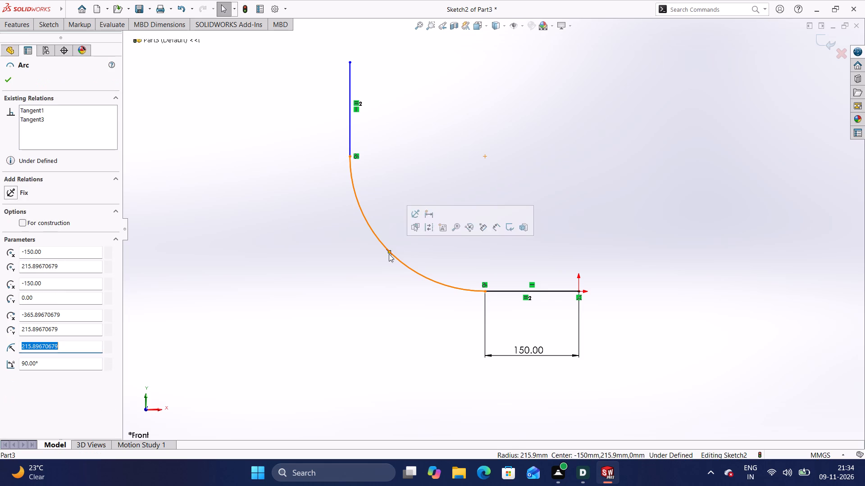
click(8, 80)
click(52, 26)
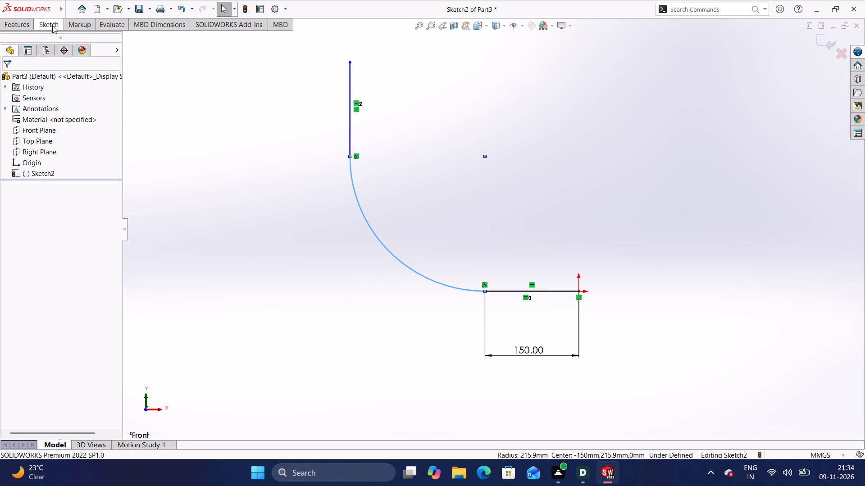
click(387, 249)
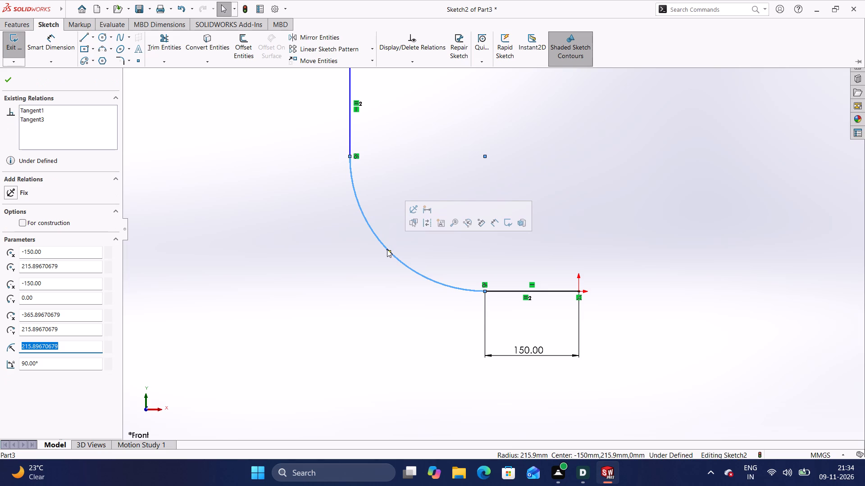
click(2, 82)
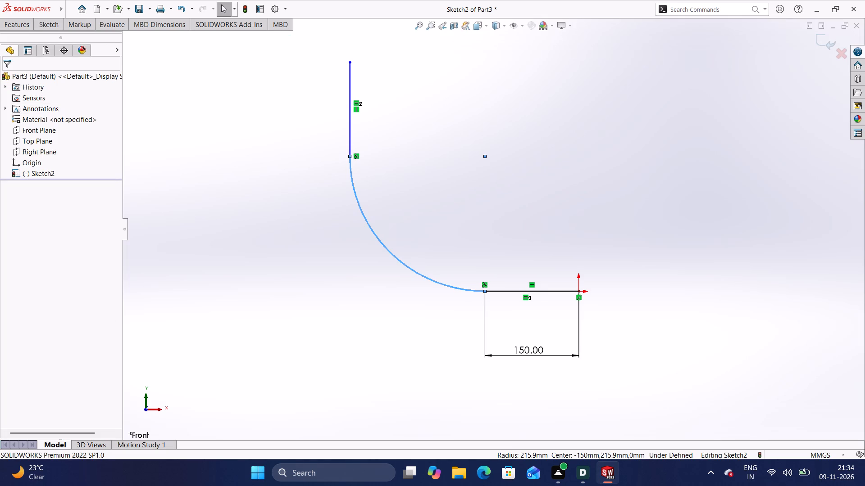
Dimension the arc's radius to 260 mm using Smart Dimension.
click(53, 24)
click(55, 42)
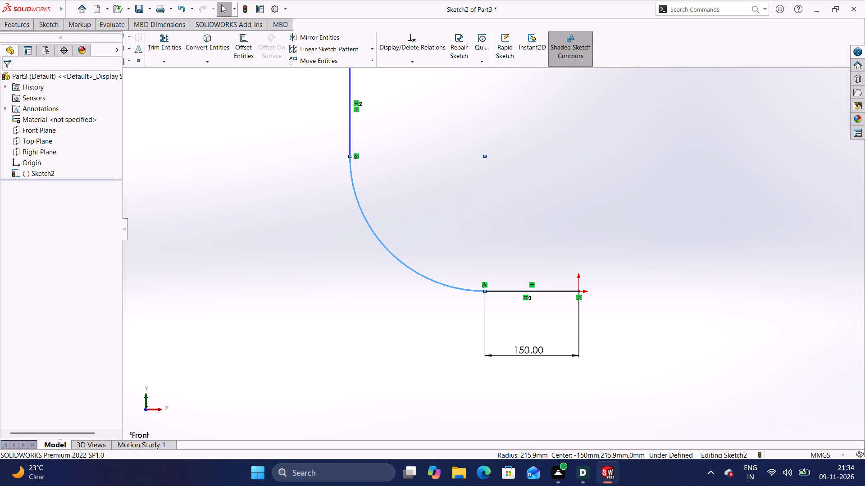
click(382, 242)
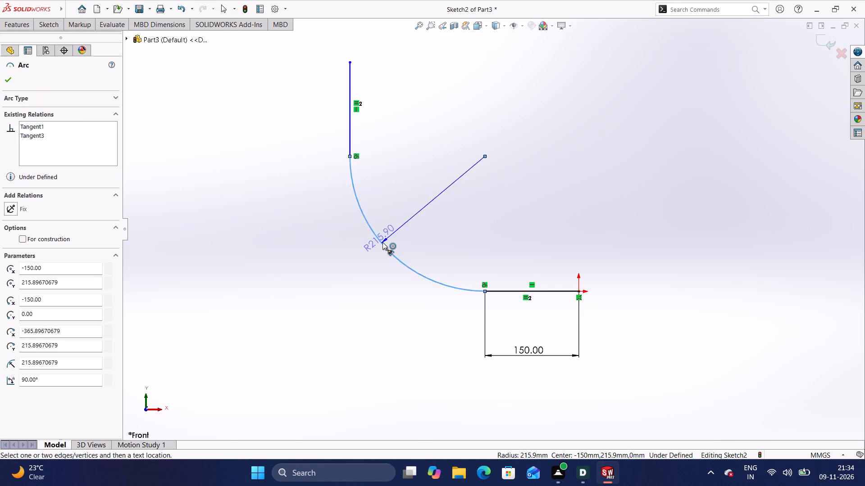
click(351, 278)
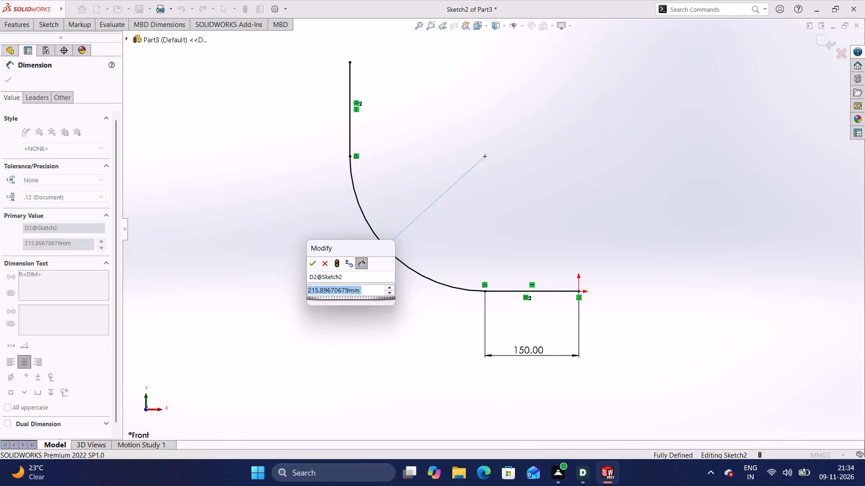
key(BackSpace)
text(260)
key(Return)
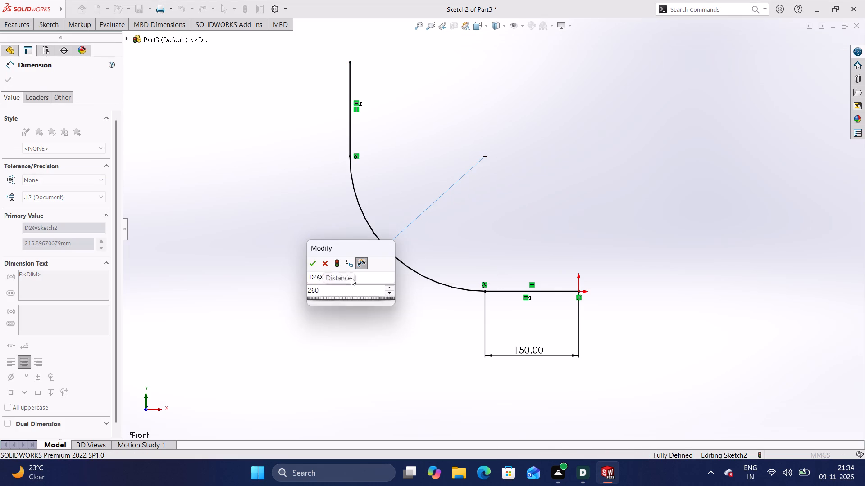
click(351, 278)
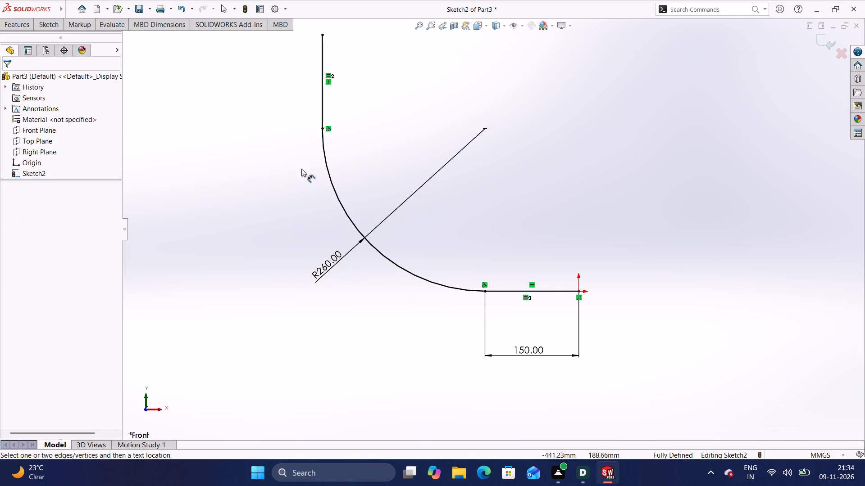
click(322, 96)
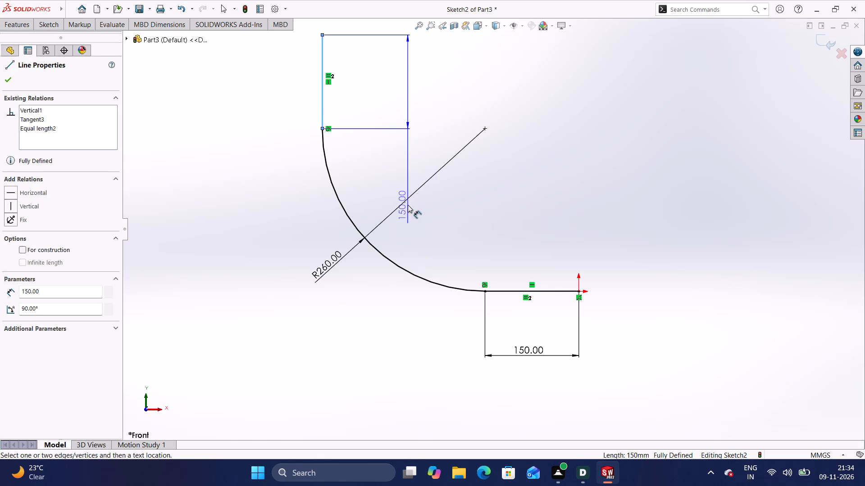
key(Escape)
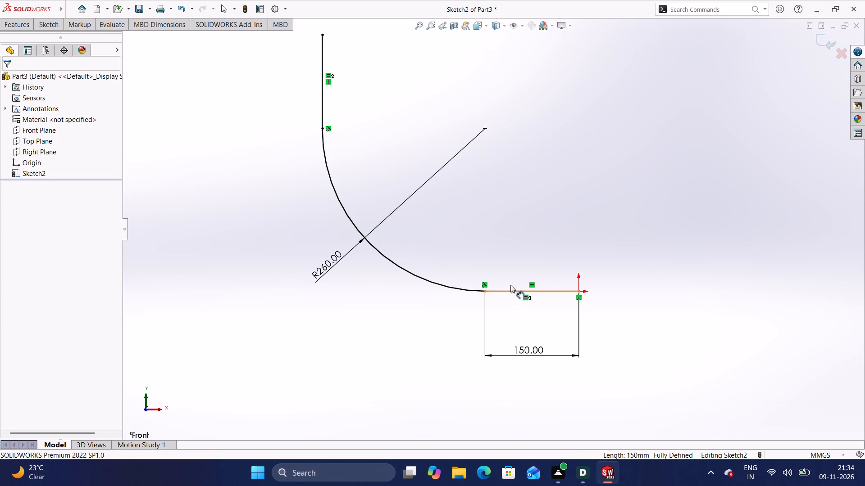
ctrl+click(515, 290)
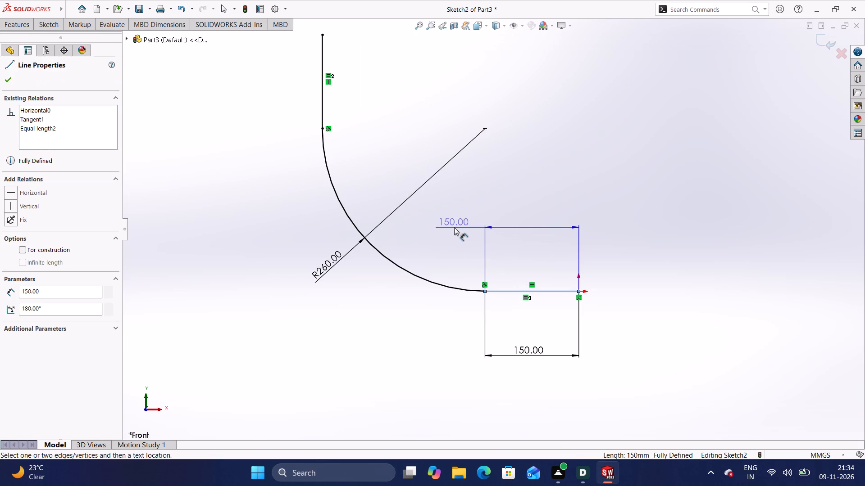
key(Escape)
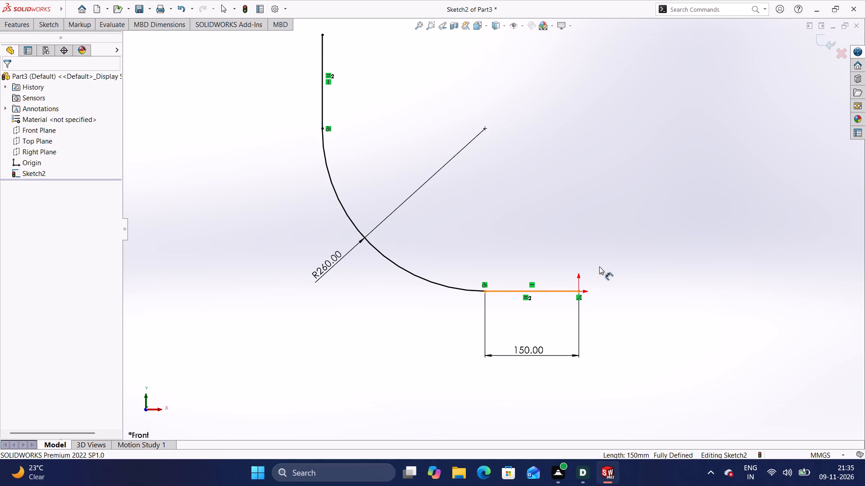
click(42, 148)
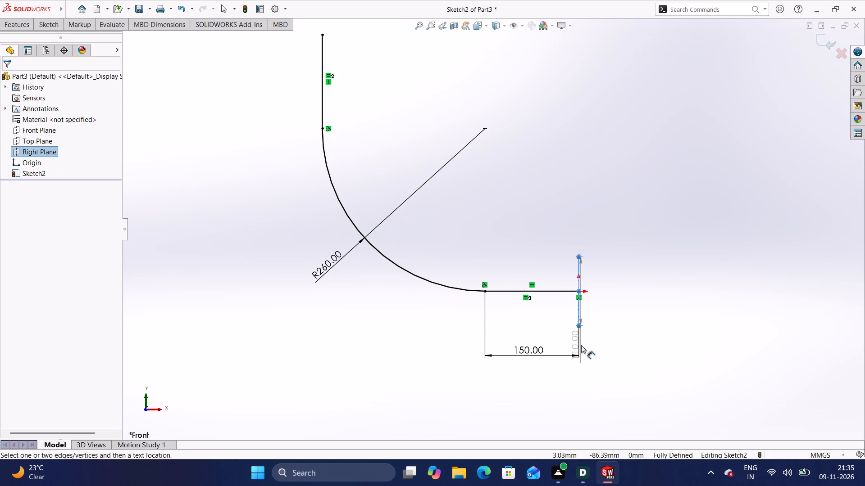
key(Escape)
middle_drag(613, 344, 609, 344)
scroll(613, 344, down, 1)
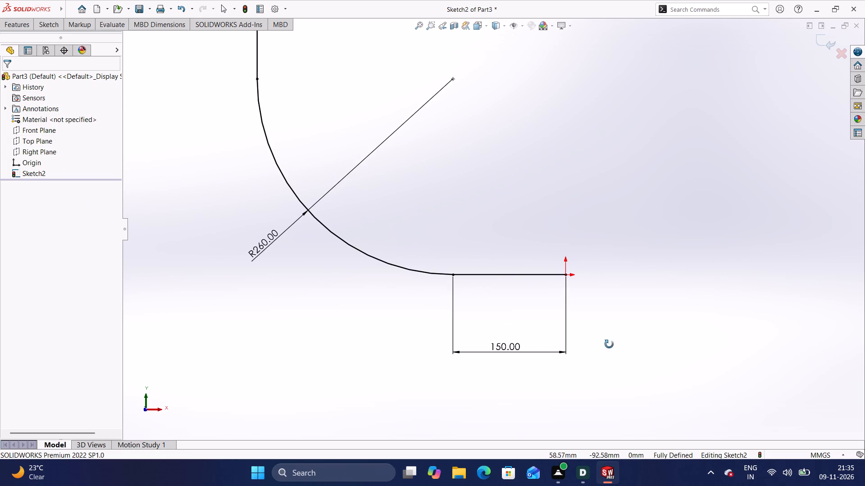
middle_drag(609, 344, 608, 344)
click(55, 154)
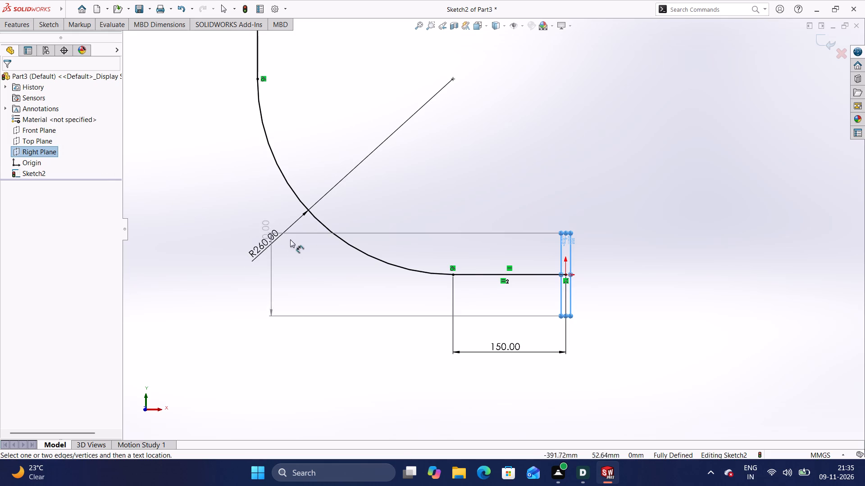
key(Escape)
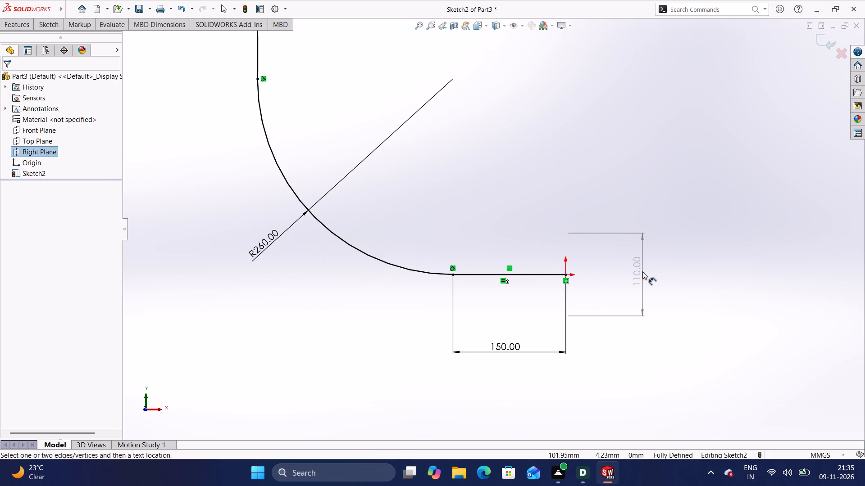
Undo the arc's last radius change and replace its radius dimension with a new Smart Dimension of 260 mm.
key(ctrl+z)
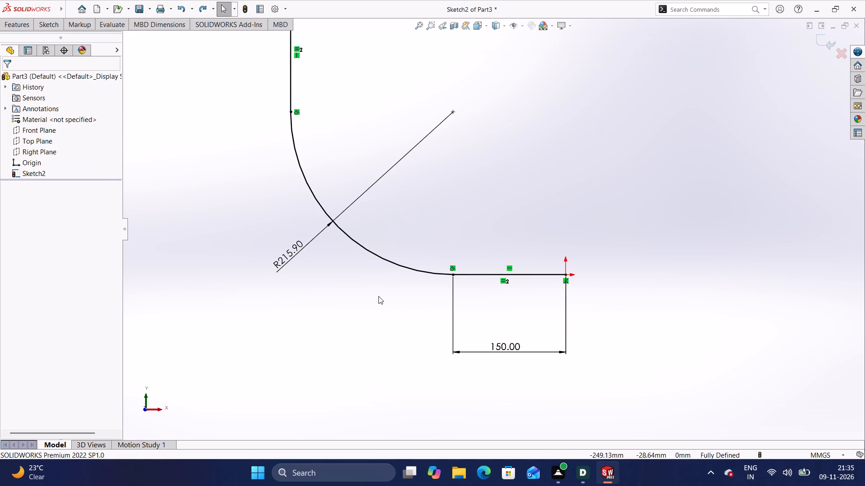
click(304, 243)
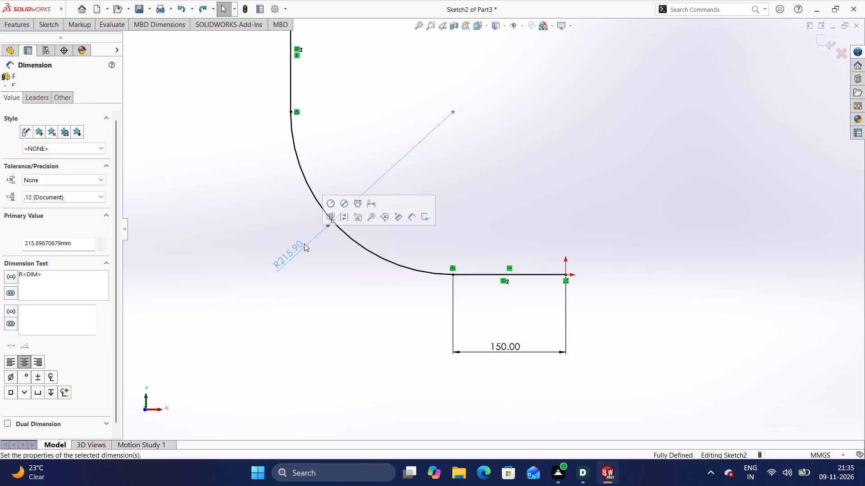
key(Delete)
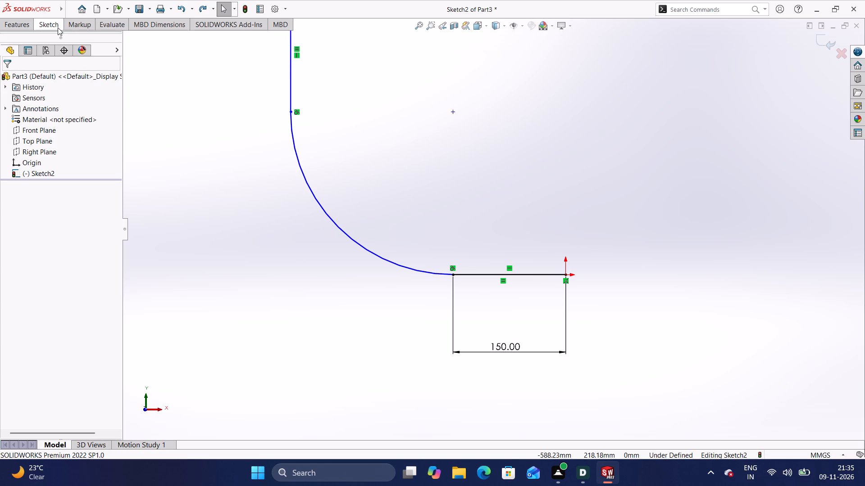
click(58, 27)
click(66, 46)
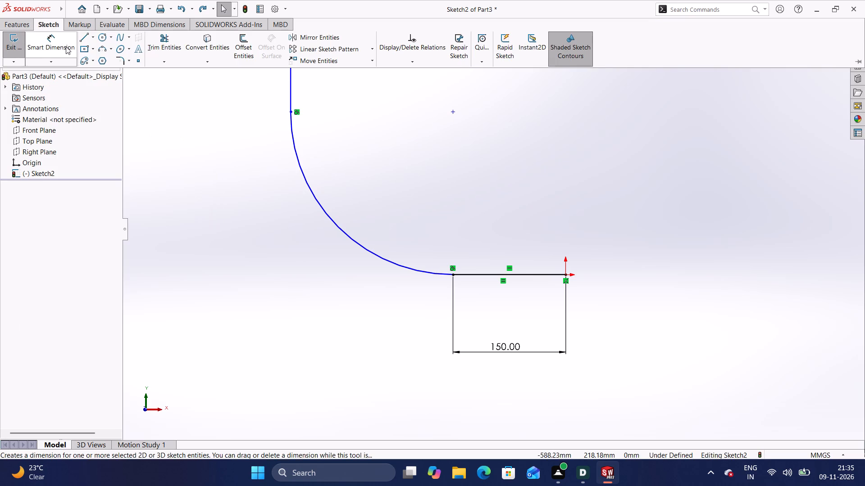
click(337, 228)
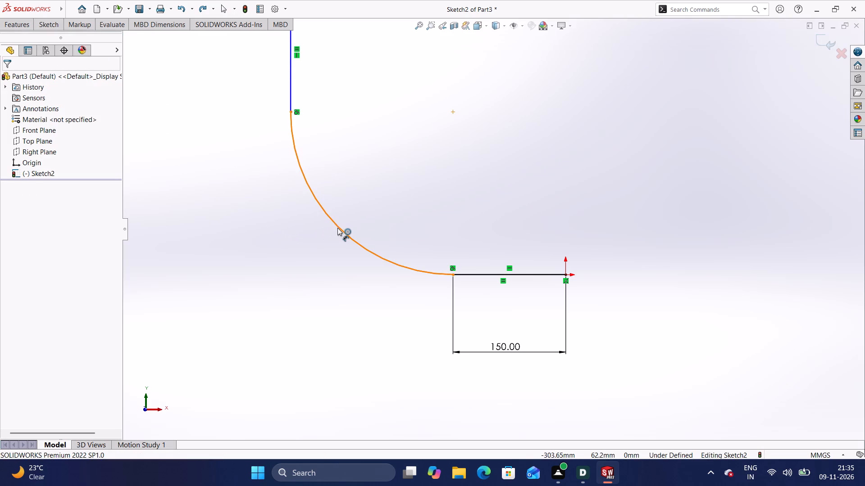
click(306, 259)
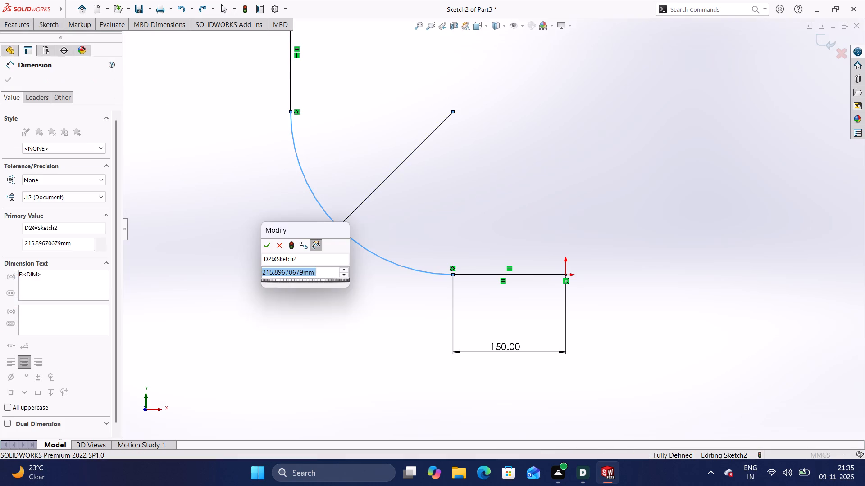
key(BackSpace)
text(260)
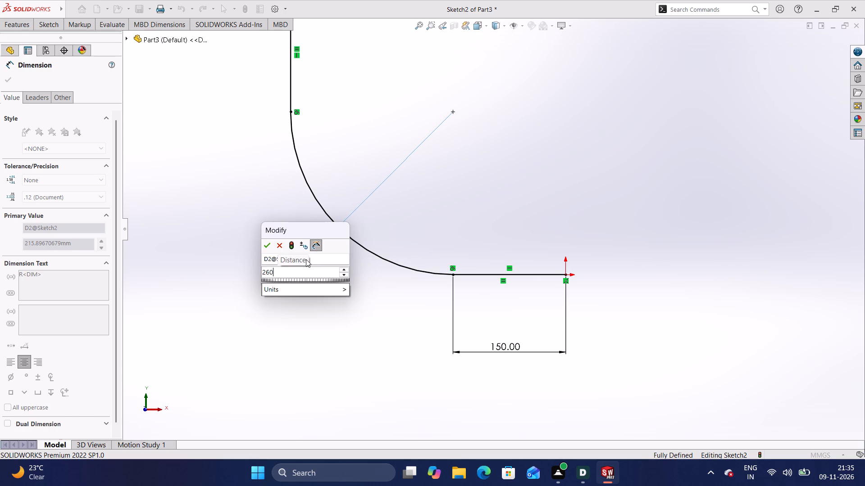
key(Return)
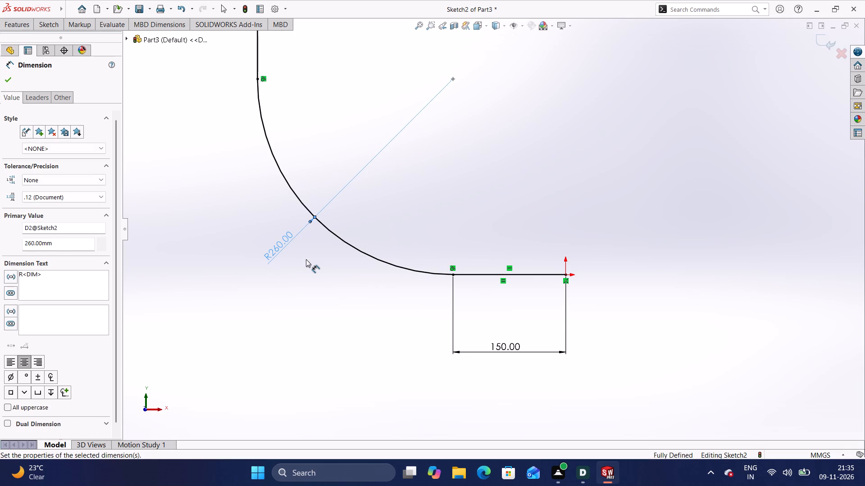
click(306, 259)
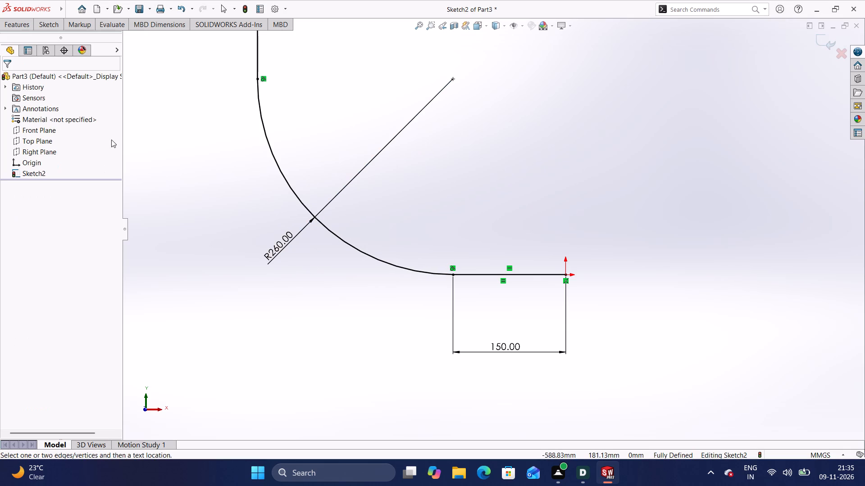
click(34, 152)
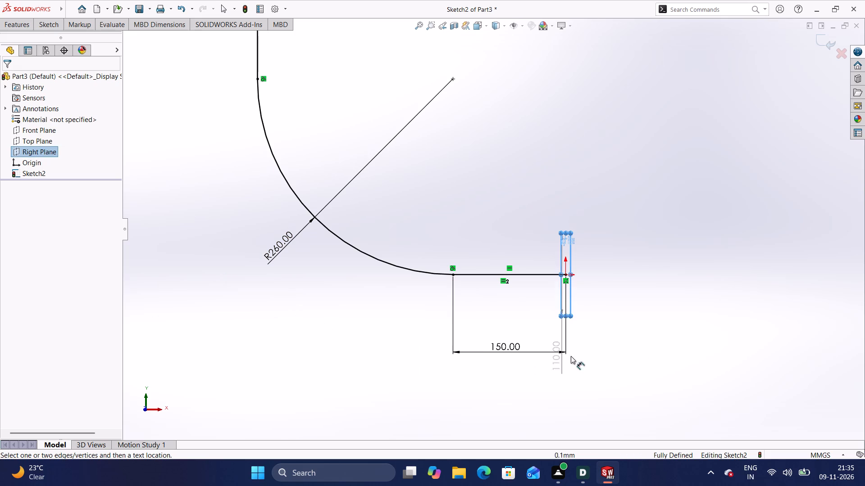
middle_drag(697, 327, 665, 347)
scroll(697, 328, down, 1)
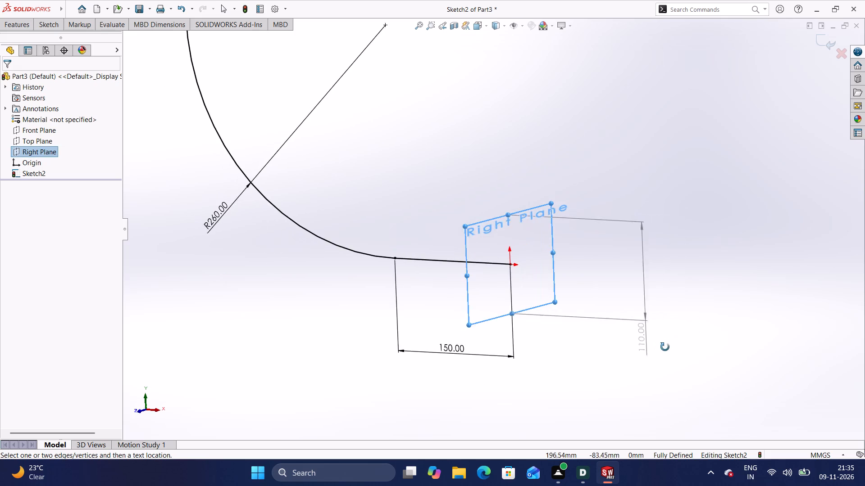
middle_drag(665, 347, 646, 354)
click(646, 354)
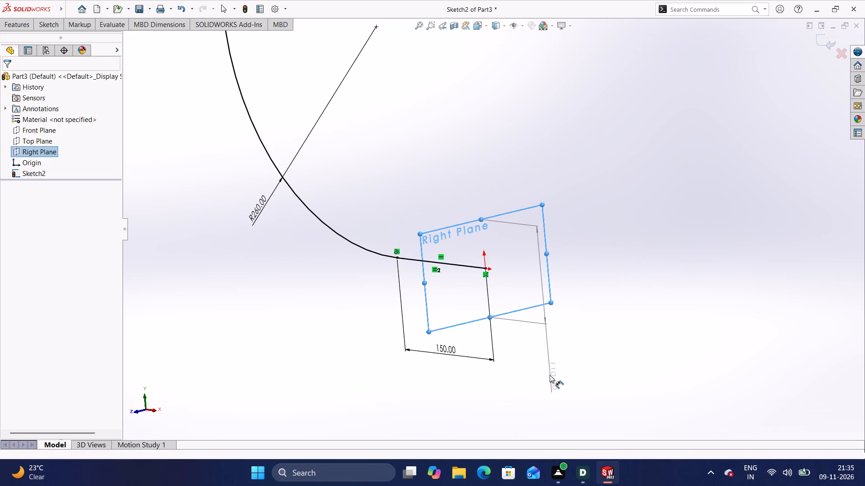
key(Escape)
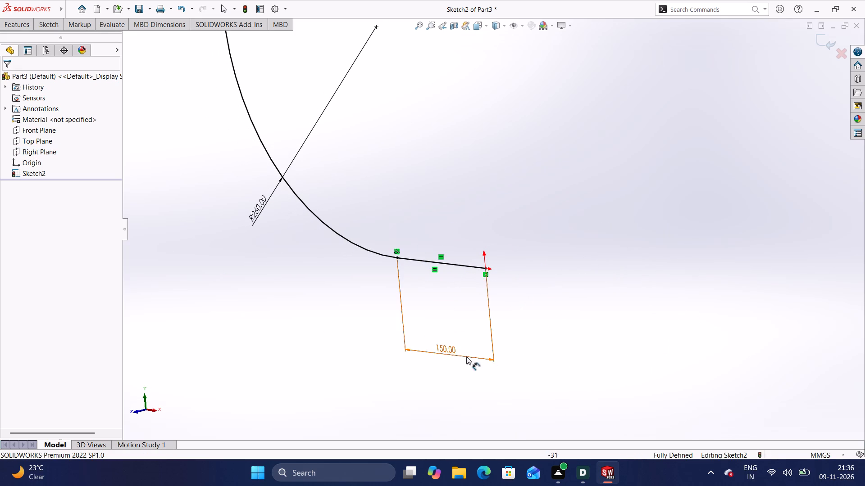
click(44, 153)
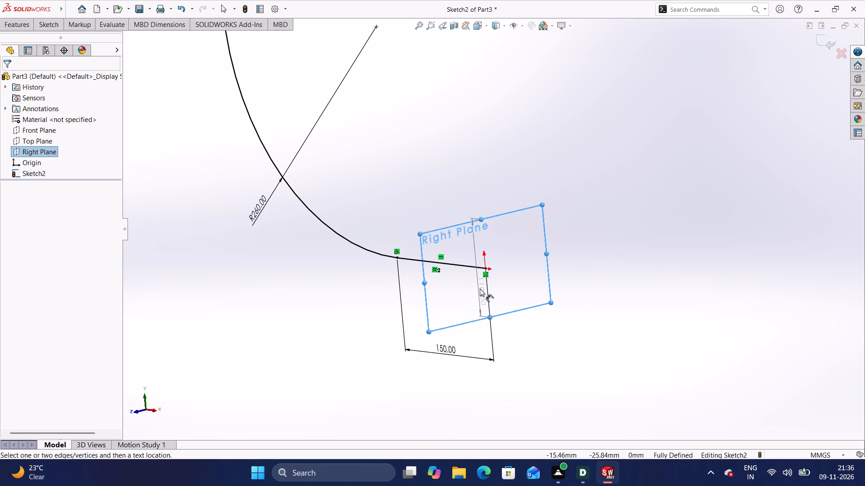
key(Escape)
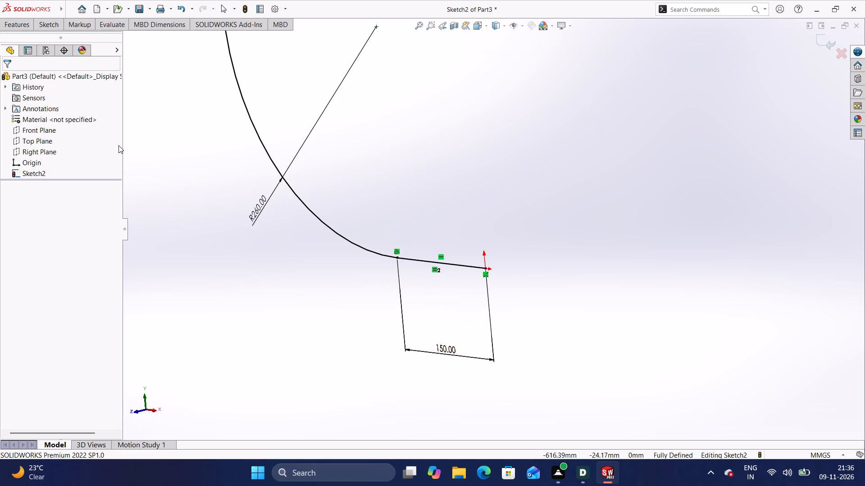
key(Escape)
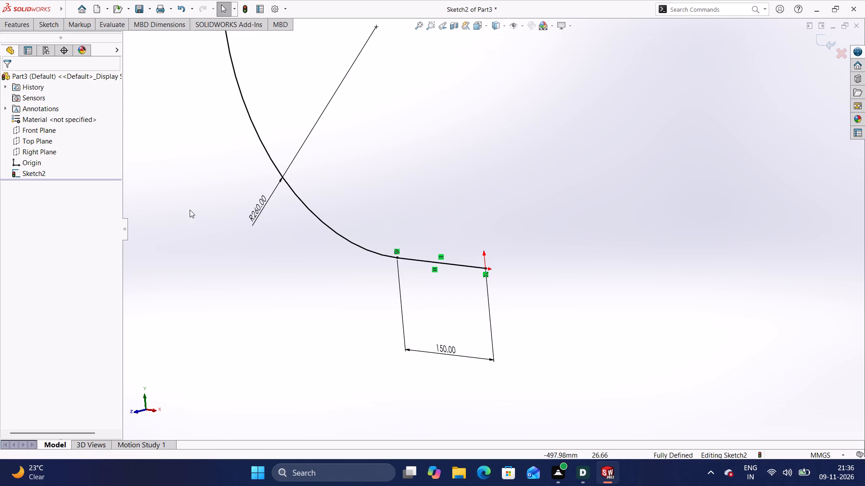
Undo the arc's radius dimension edits and the 150 mm value set for the horizontal line's length.
key(ctrl+z)
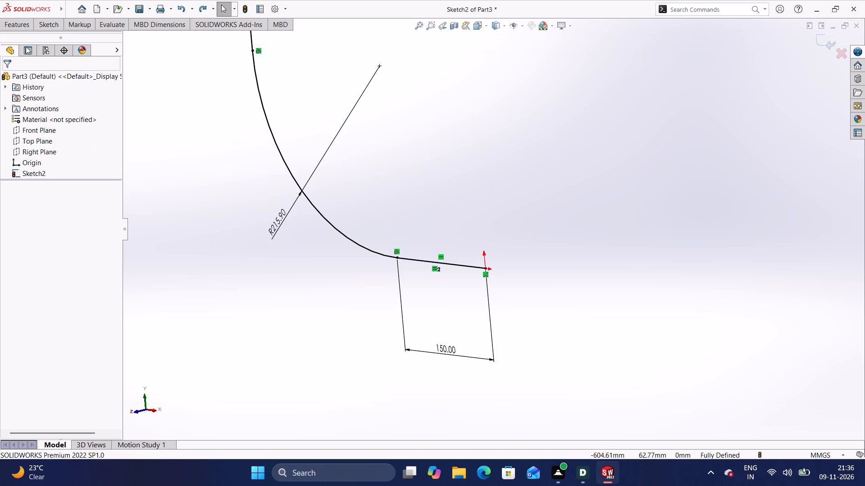
key(ctrl+z)
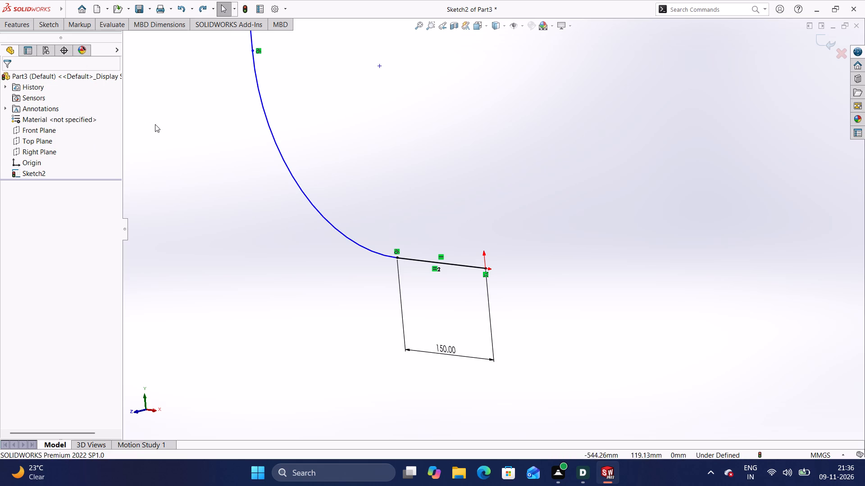
key(ctrl+z)
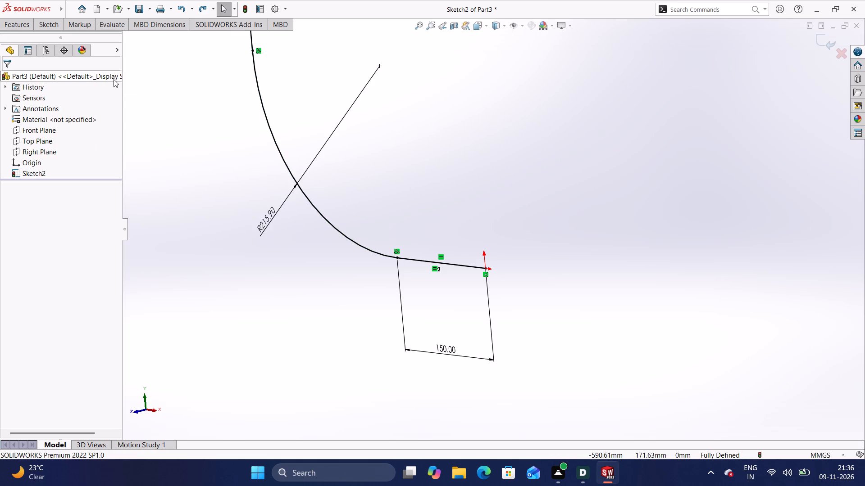
key(ctrl+z)
key(ctrl+z)
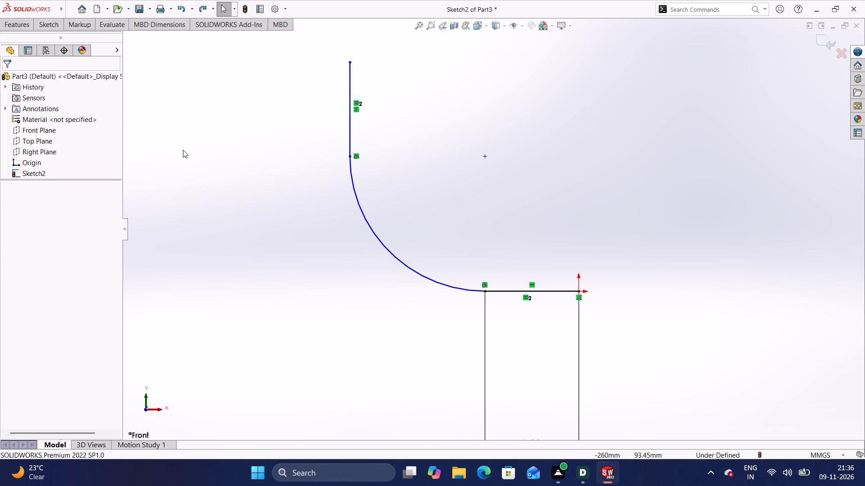
Delete the horizontal line's length dimension and replace it with a new Smart Dimension of 150 mm.
scroll(457, 306, down, 3)
scroll(486, 304, up, 6)
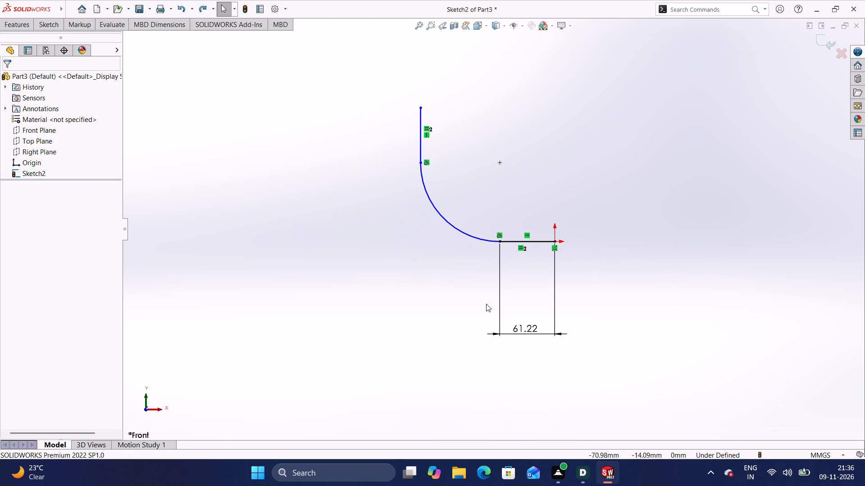
click(524, 331)
key(Delete)
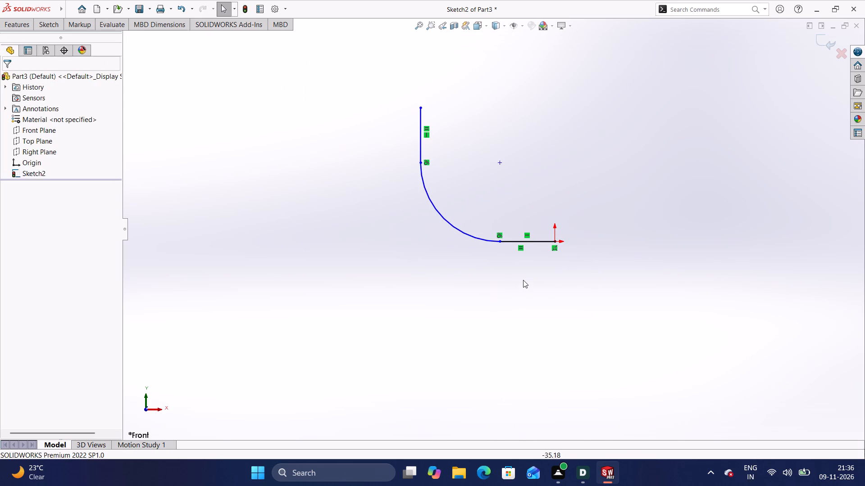
click(43, 29)
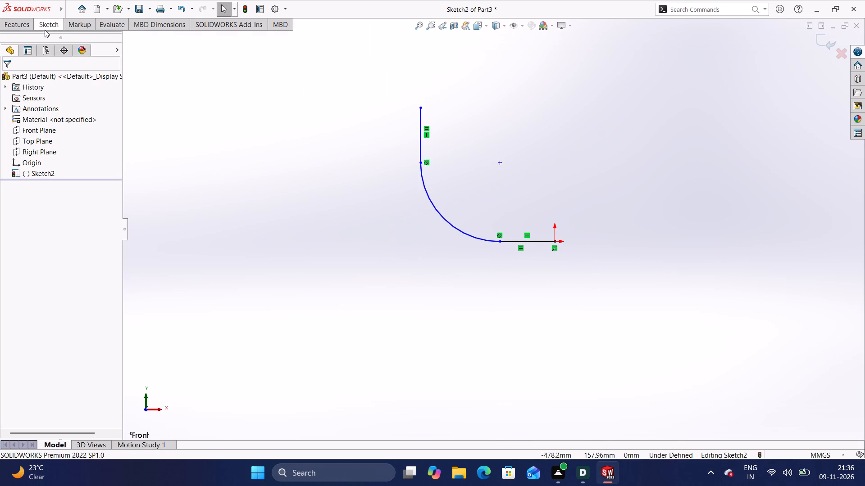
click(58, 41)
scroll(543, 222, up, 2)
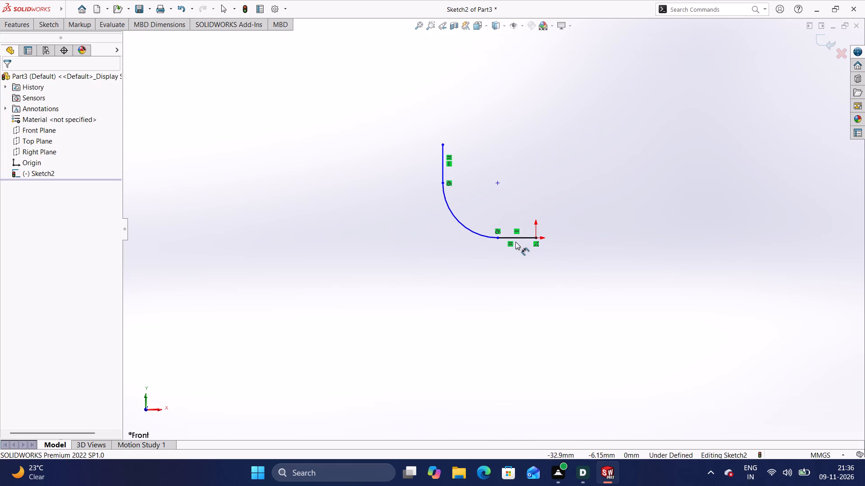
scroll(515, 242, down, 4)
click(518, 231)
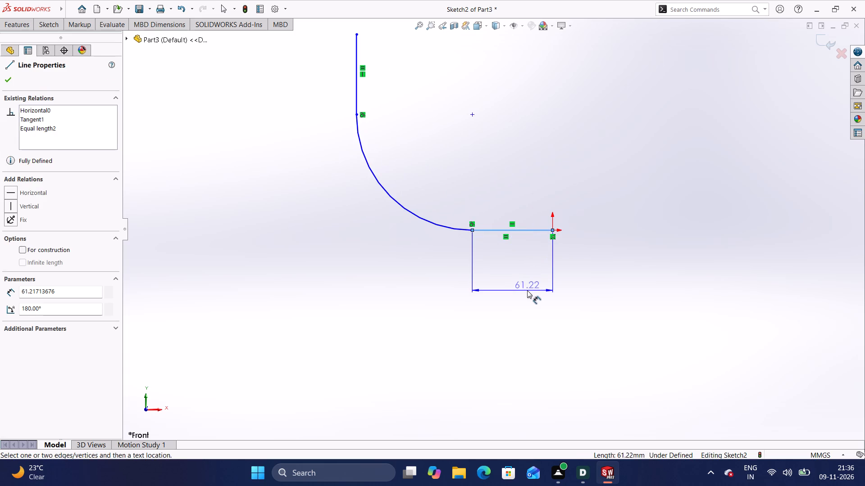
click(527, 290)
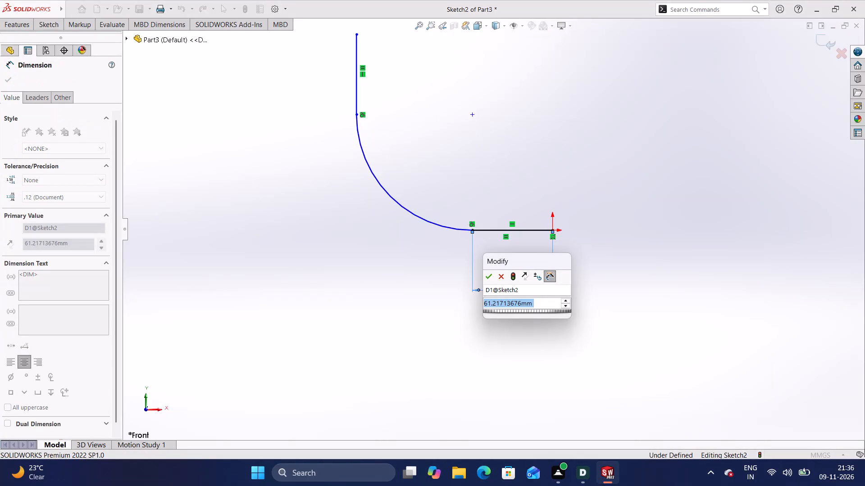
key(BackSpace)
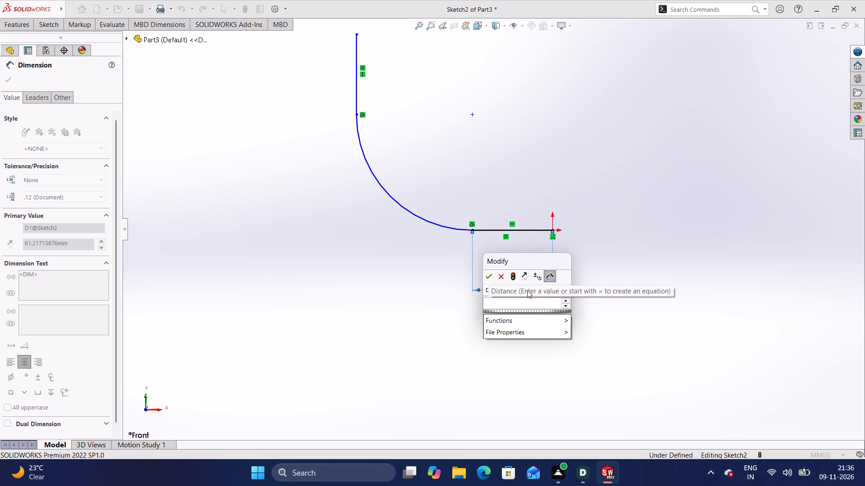
text(150)
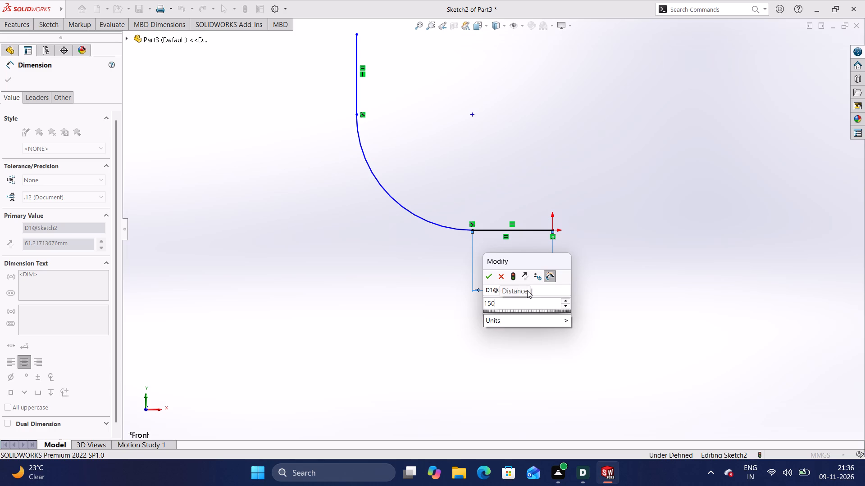
key(Return)
click(530, 316)
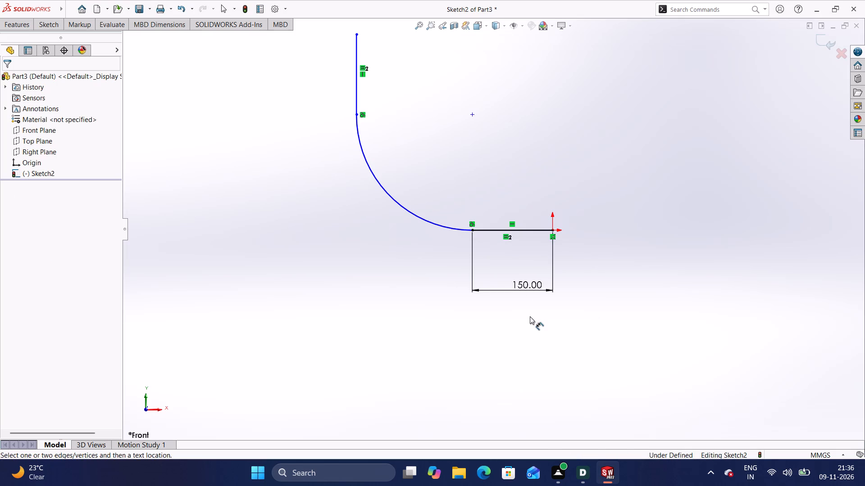
Dimension the arc's radius to 260 mm using Smart Dimension.
click(50, 24)
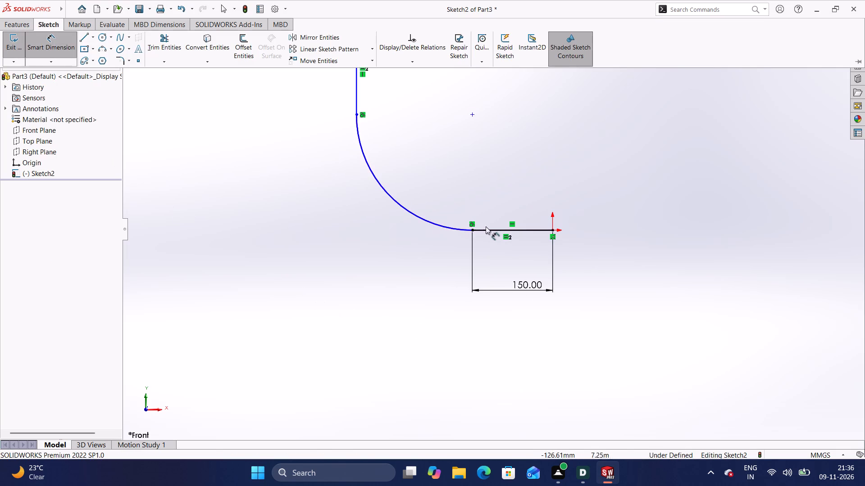
click(380, 186)
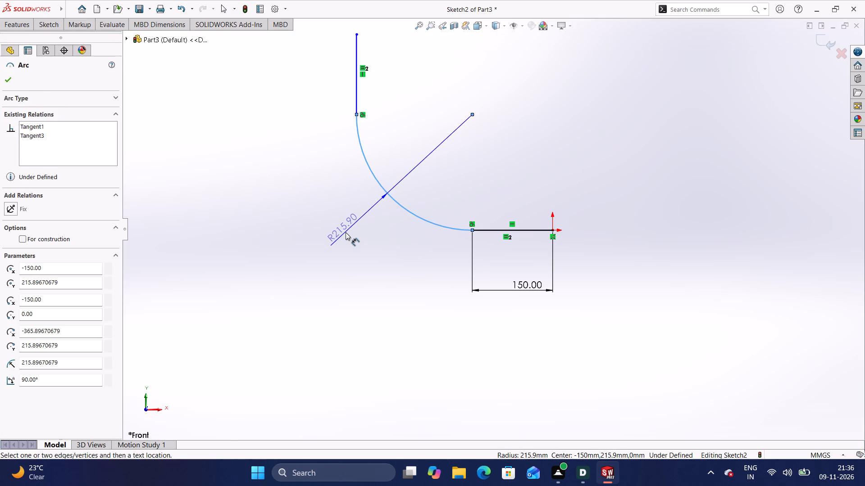
click(346, 232)
key(BackSpace)
text(260)
key(Return)
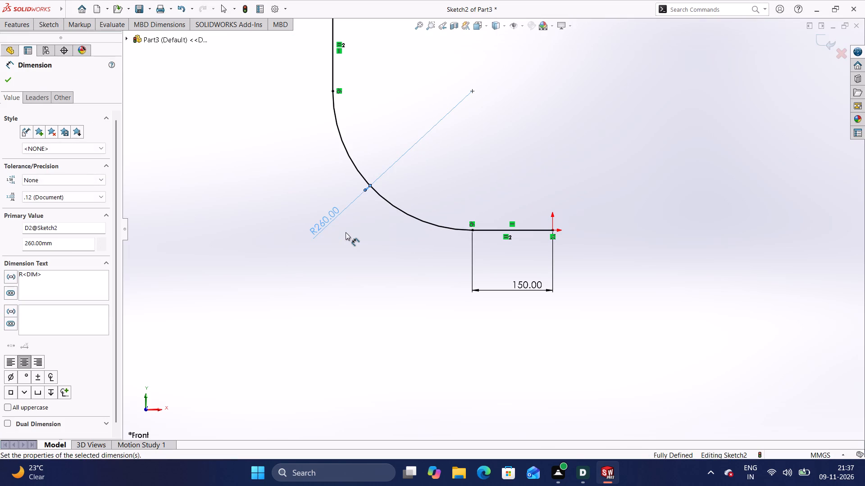
click(346, 232)
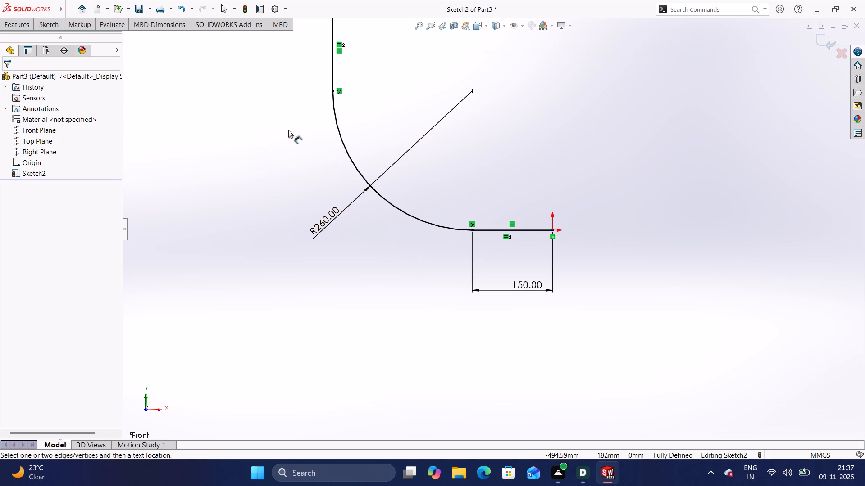
scroll(312, 61, up, 1)
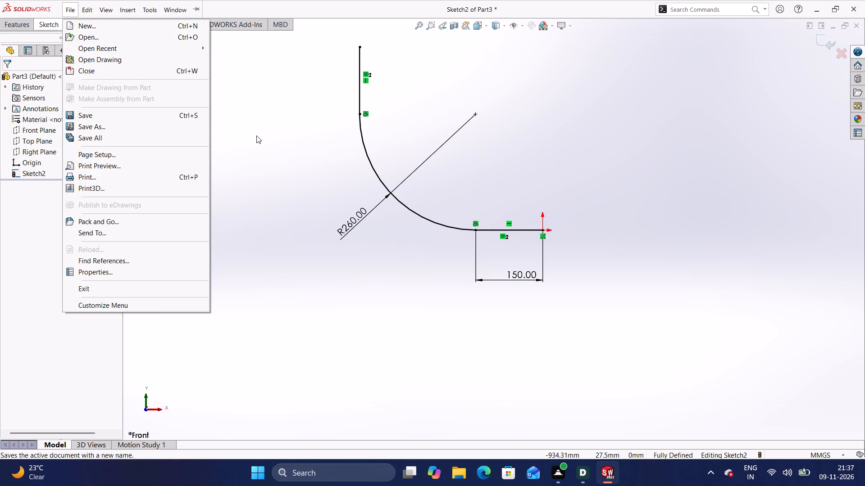
key(Escape)
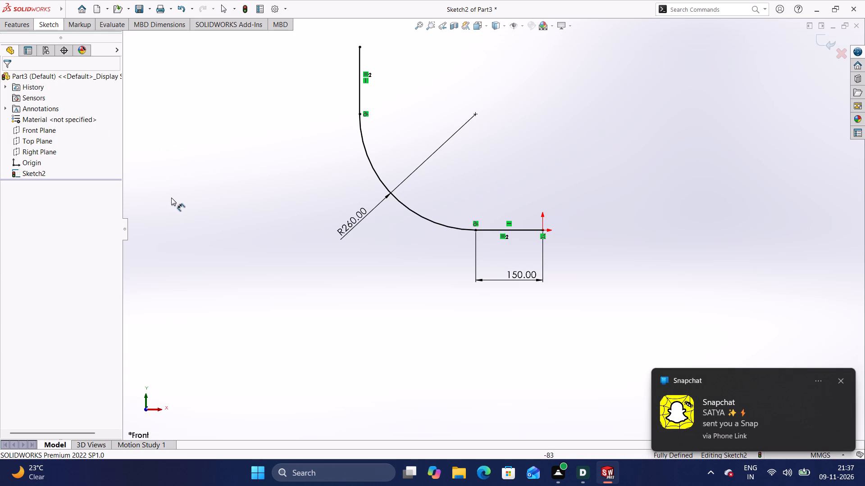
key(Escape)
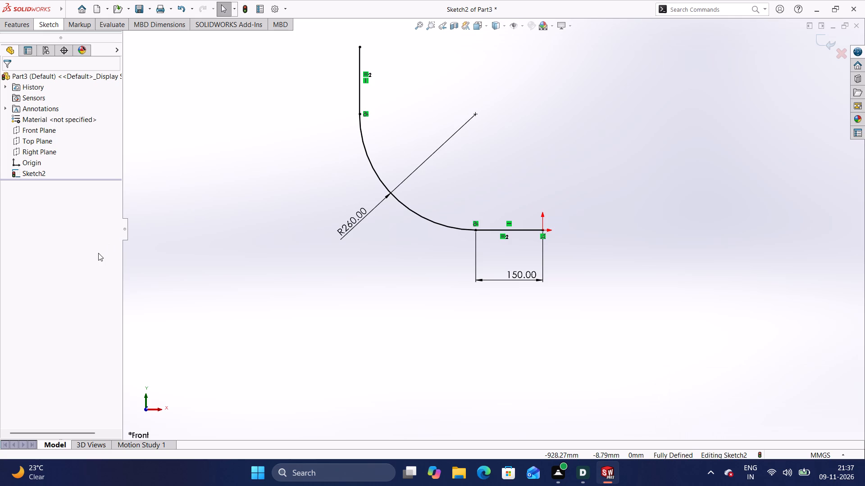
Select the Right Plane and draw a circle centred on the origin with a radius of about 60 mm.
click(36, 152)
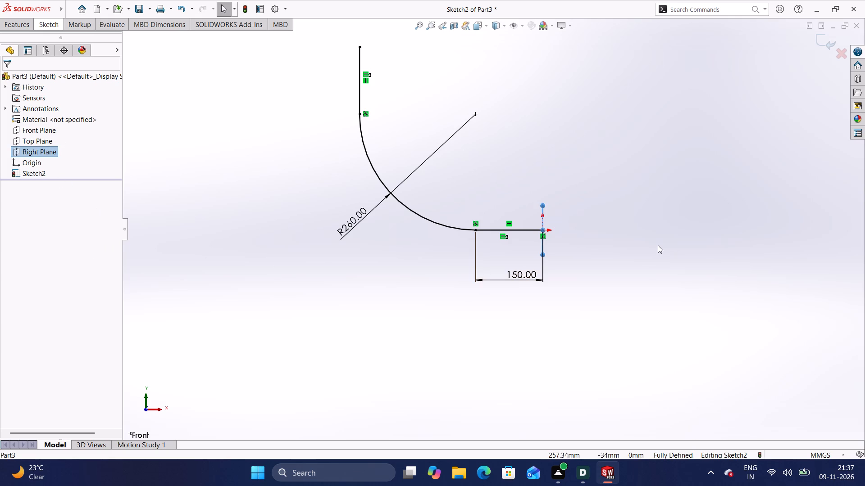
middle_drag(658, 245, 606, 277)
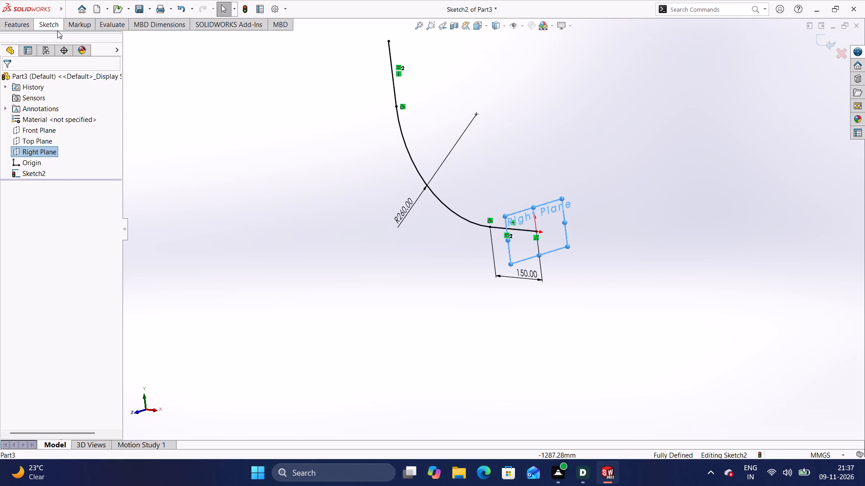
click(57, 31)
click(56, 28)
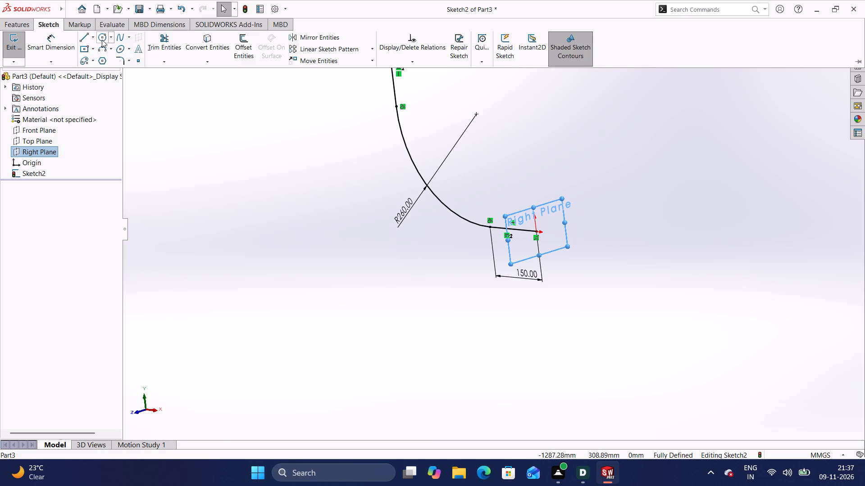
click(102, 40)
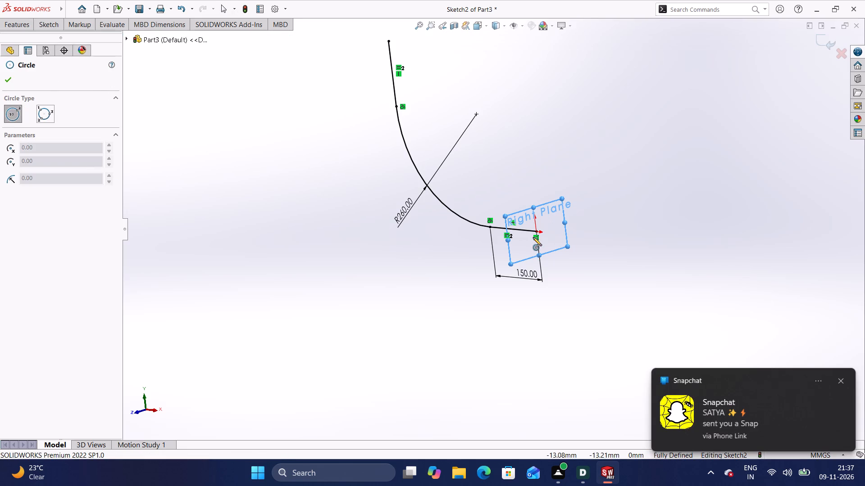
scroll(533, 237, up, 2)
scroll(533, 237, down, 6)
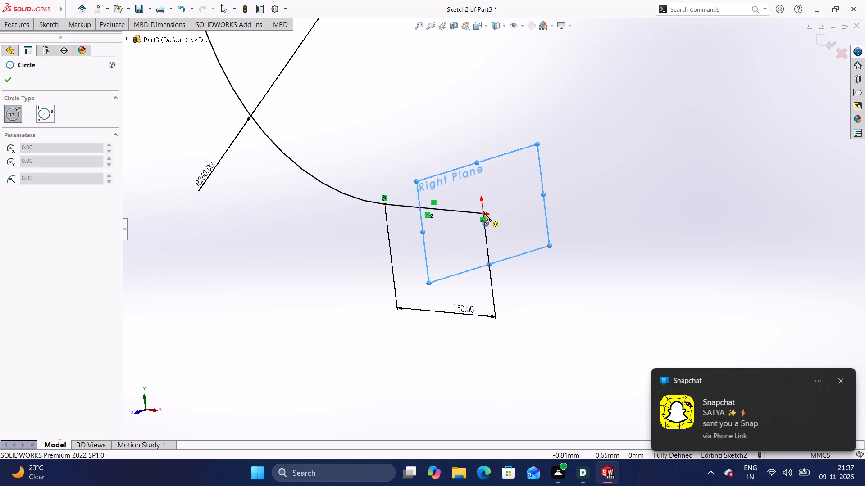
click(483, 213)
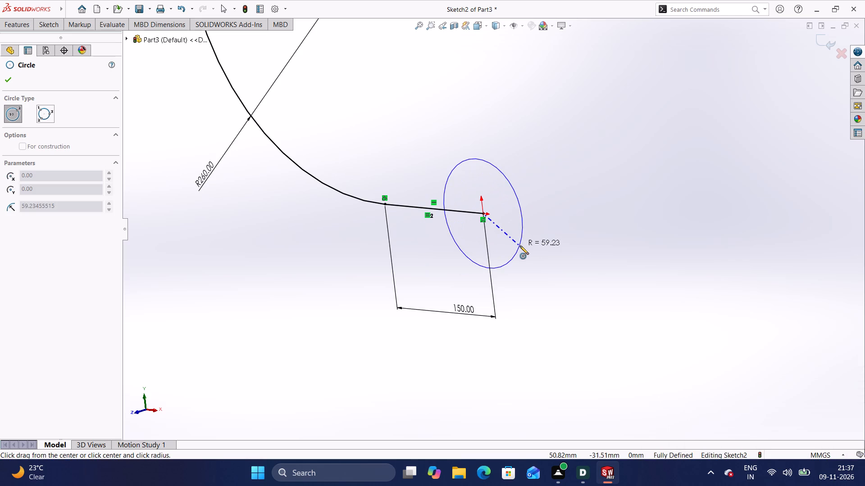
click(520, 246)
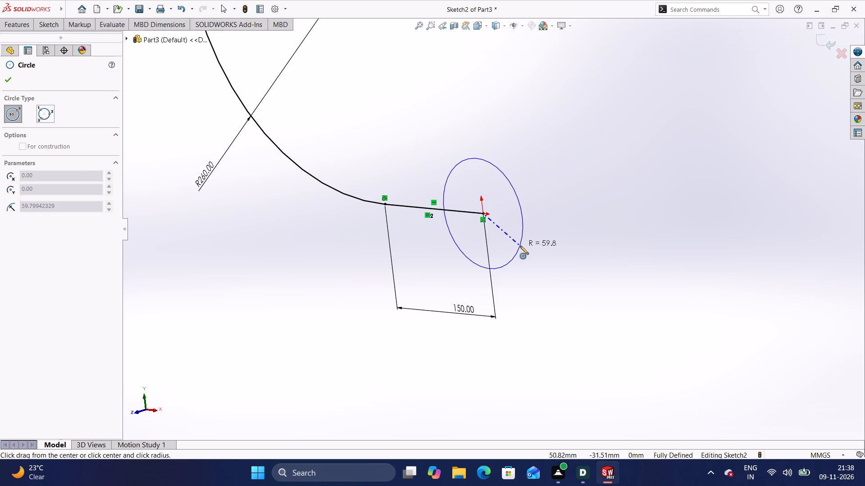
click(485, 28)
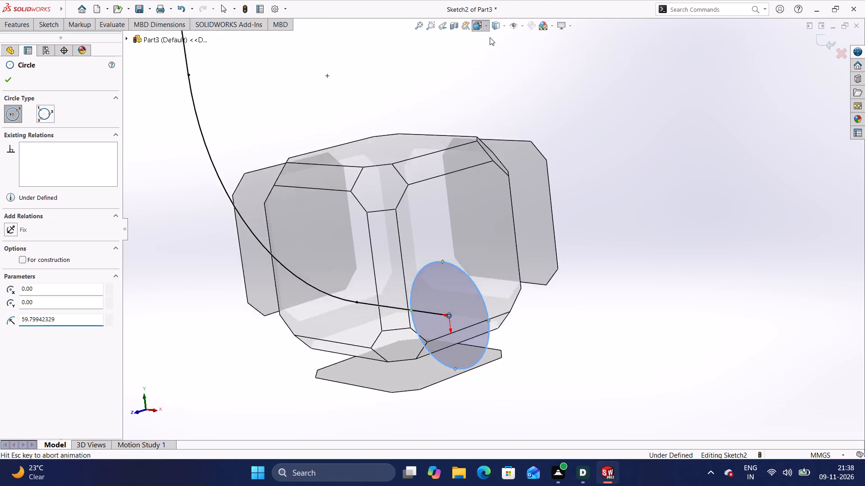
click(528, 73)
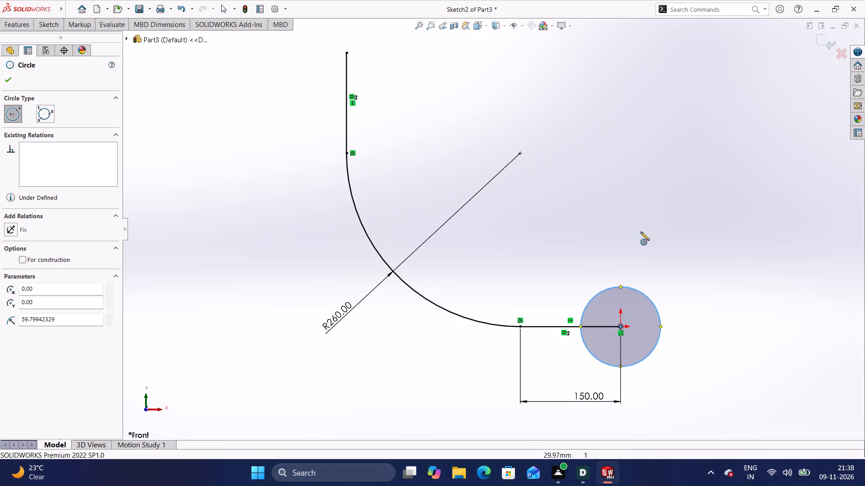
click(10, 81)
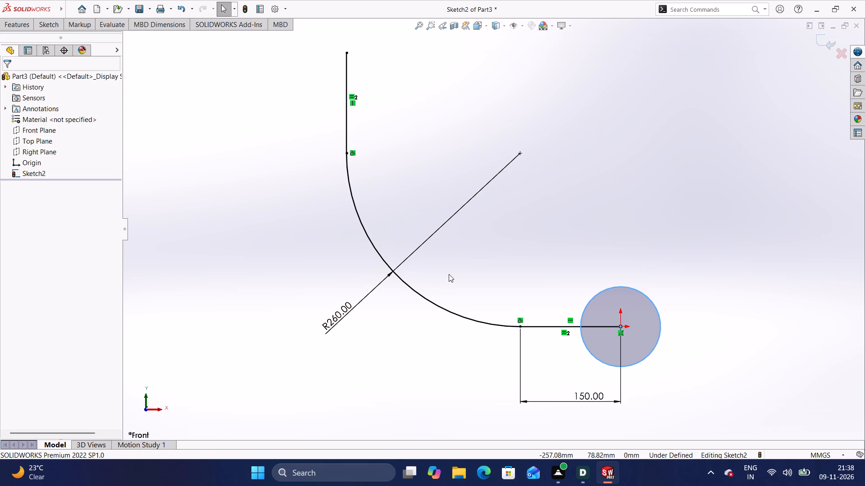
Dimension the diameter of the circle at the origin to 290 mm using Smart Dimension.
click(59, 28)
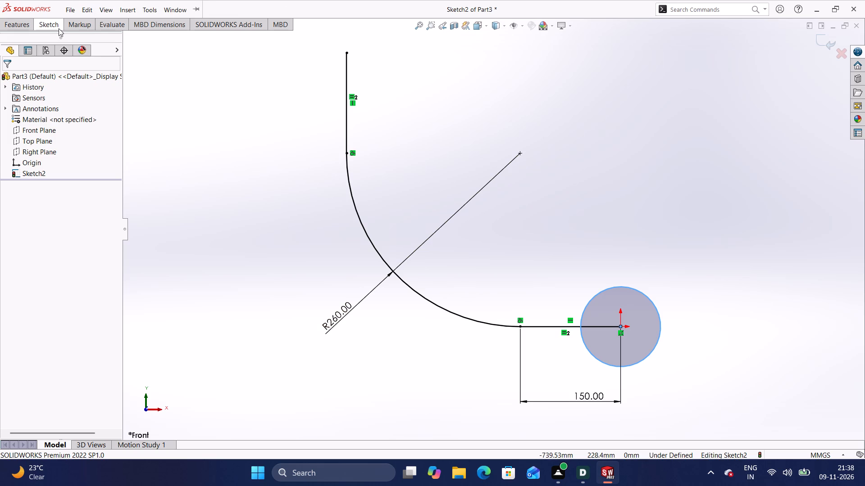
click(59, 38)
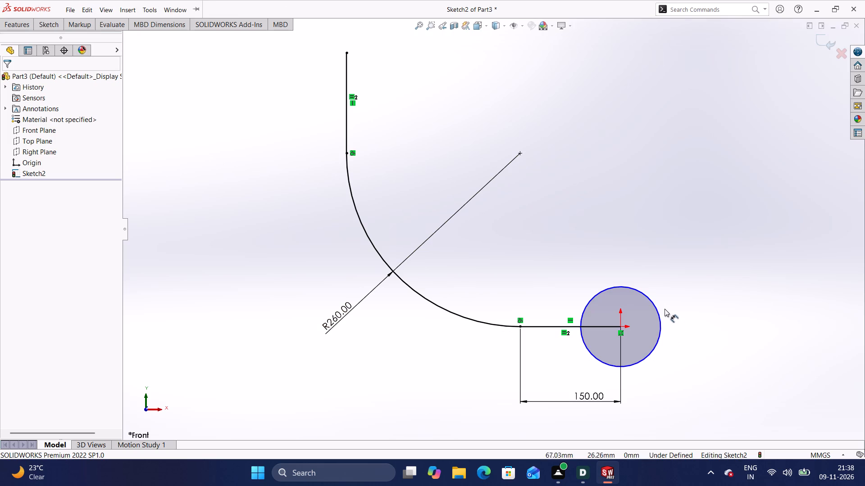
click(652, 303)
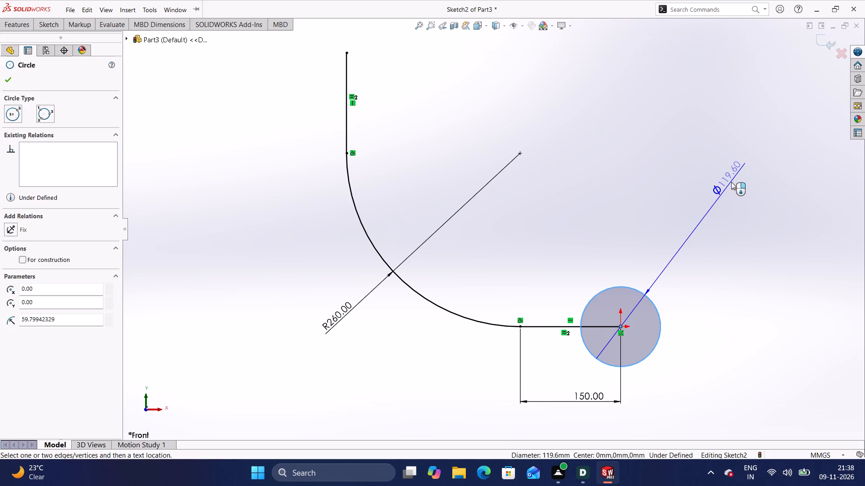
click(731, 182)
key(BackSpace)
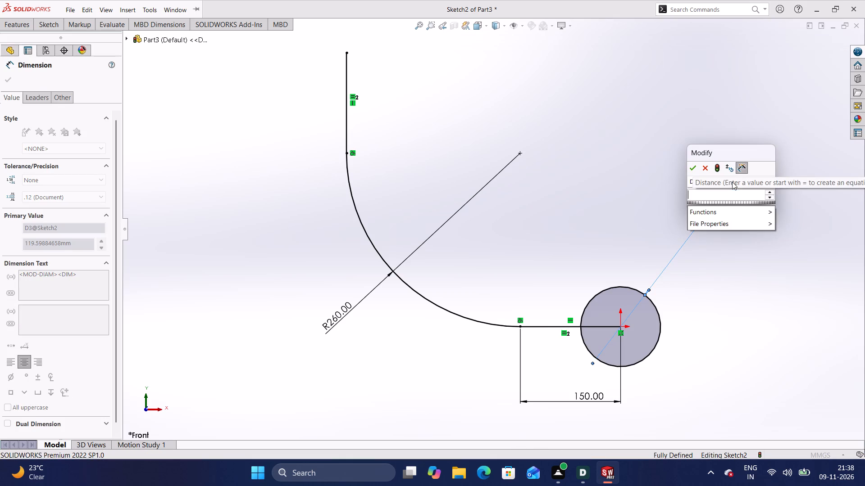
text(290)
key(Return)
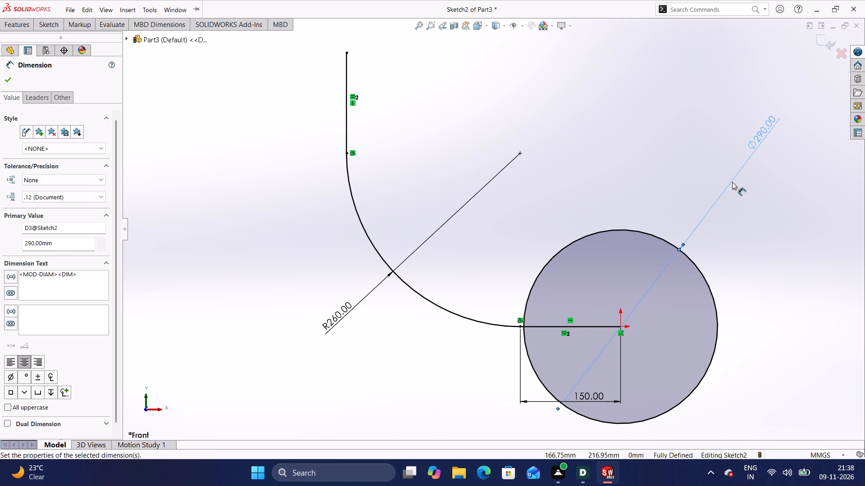
click(732, 182)
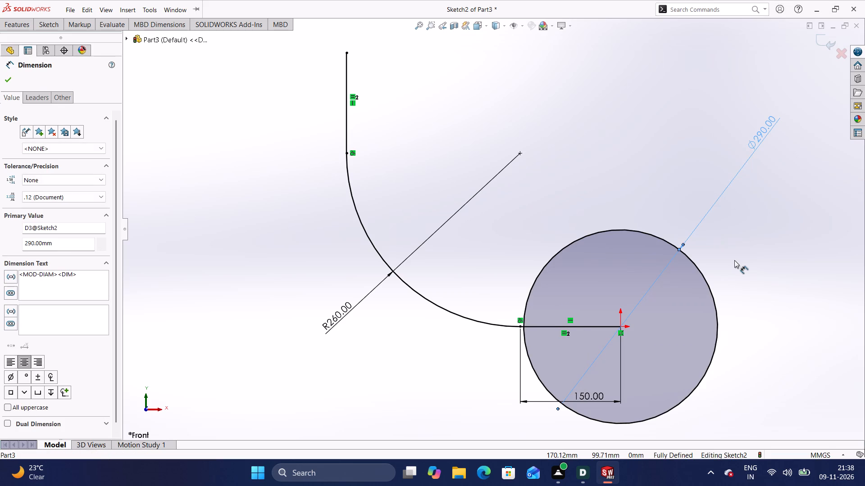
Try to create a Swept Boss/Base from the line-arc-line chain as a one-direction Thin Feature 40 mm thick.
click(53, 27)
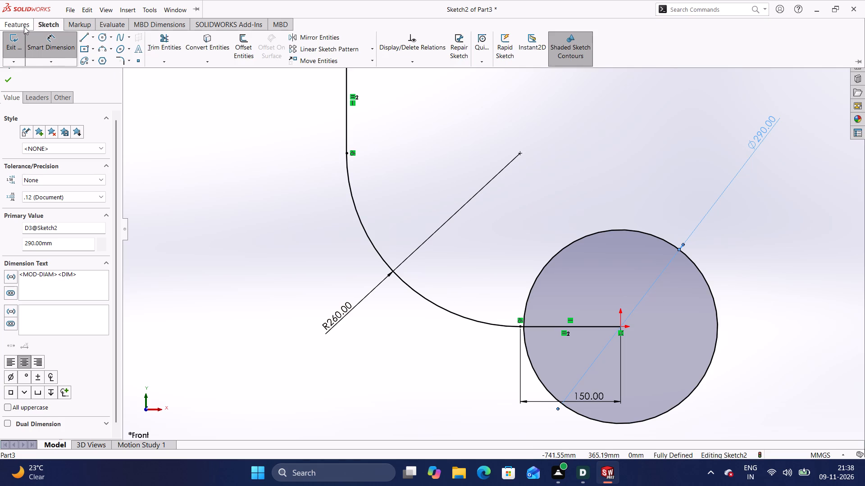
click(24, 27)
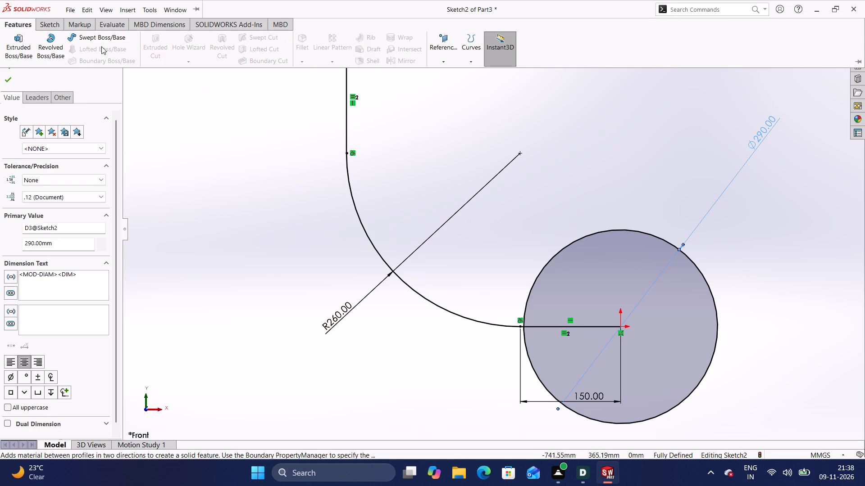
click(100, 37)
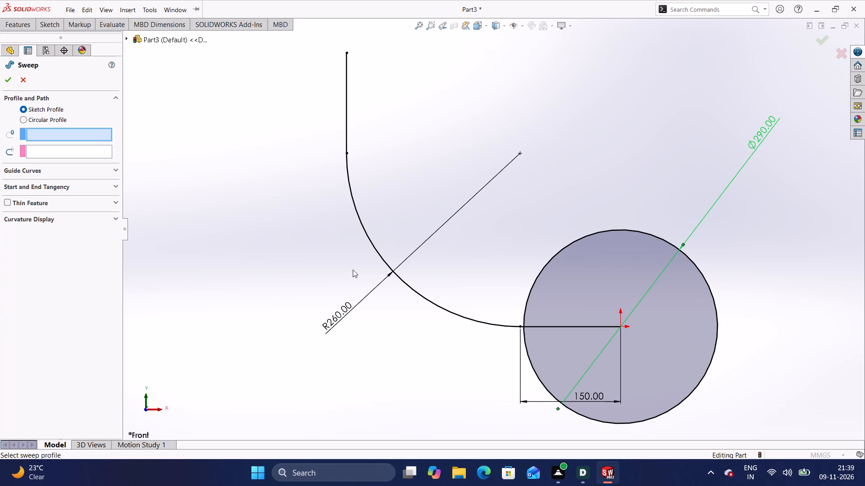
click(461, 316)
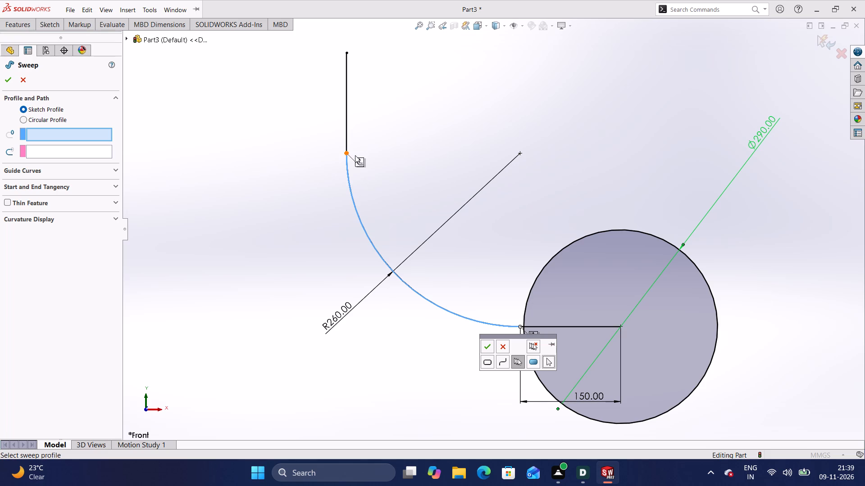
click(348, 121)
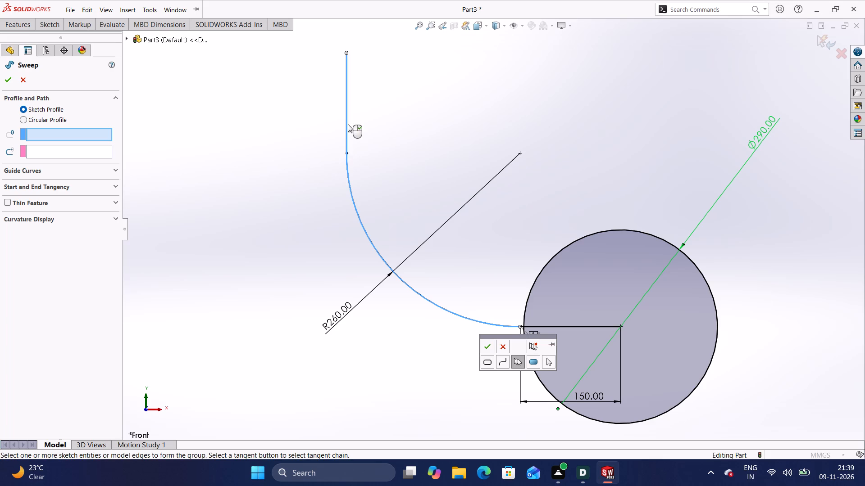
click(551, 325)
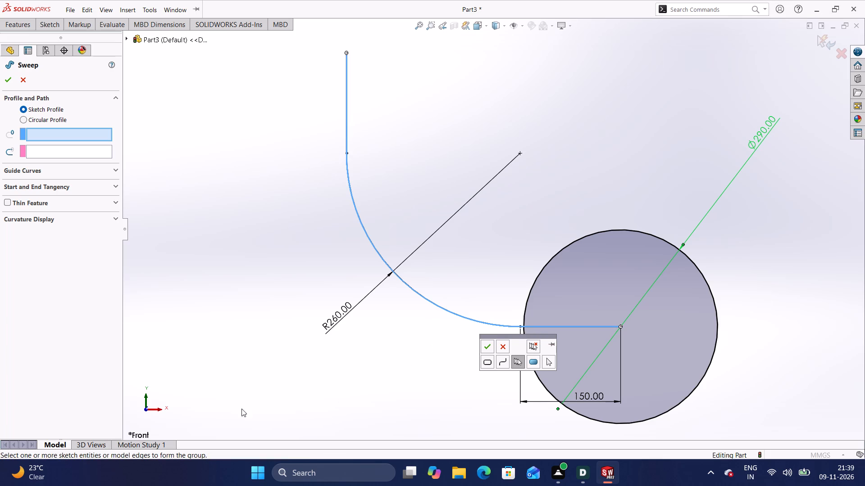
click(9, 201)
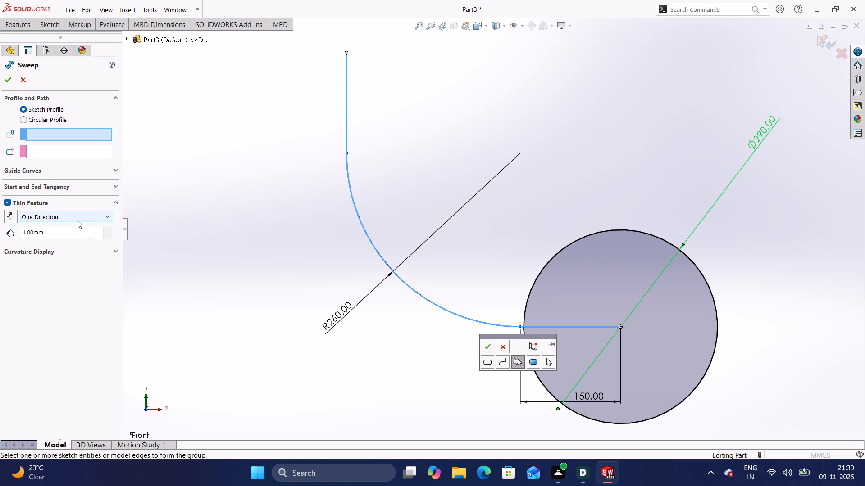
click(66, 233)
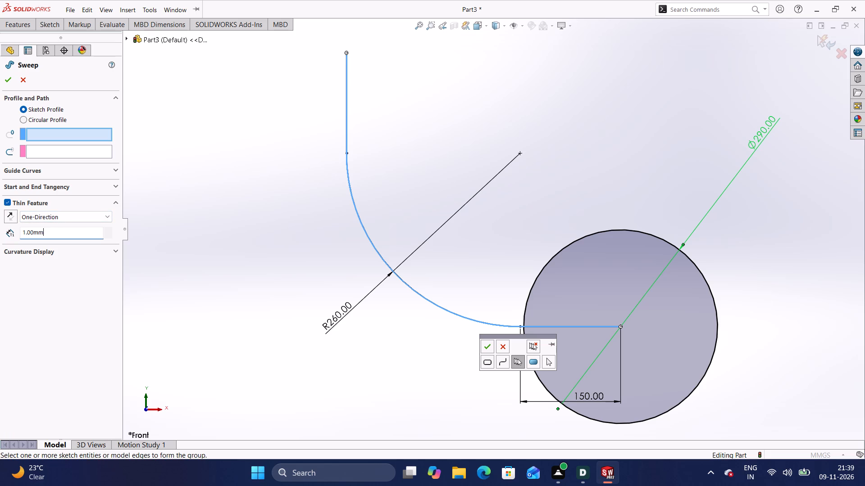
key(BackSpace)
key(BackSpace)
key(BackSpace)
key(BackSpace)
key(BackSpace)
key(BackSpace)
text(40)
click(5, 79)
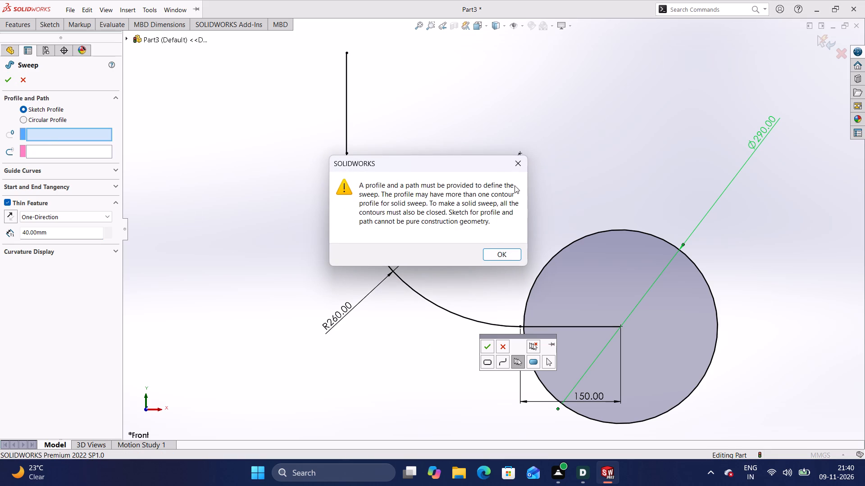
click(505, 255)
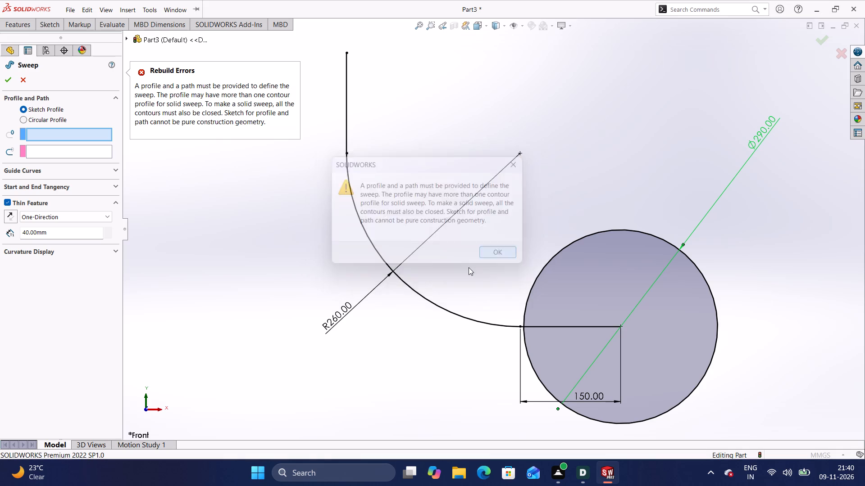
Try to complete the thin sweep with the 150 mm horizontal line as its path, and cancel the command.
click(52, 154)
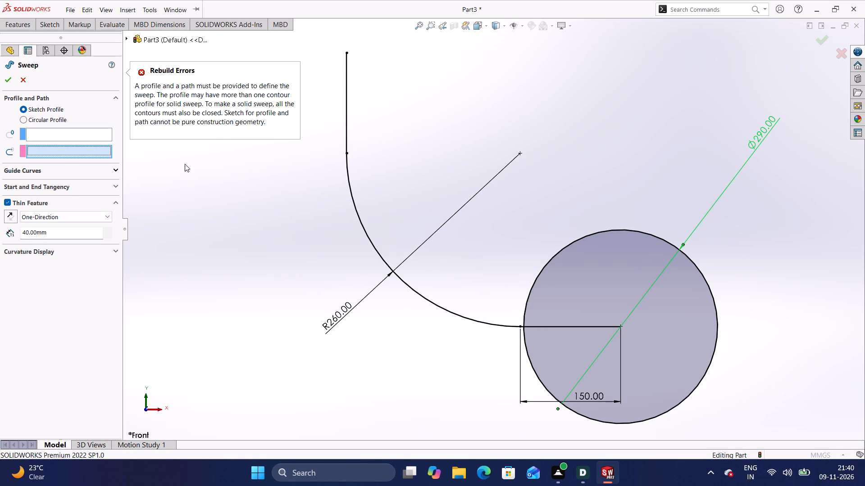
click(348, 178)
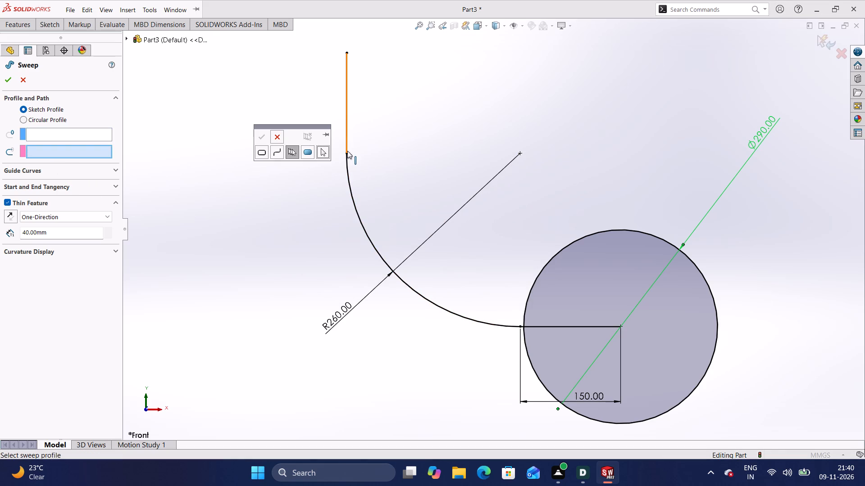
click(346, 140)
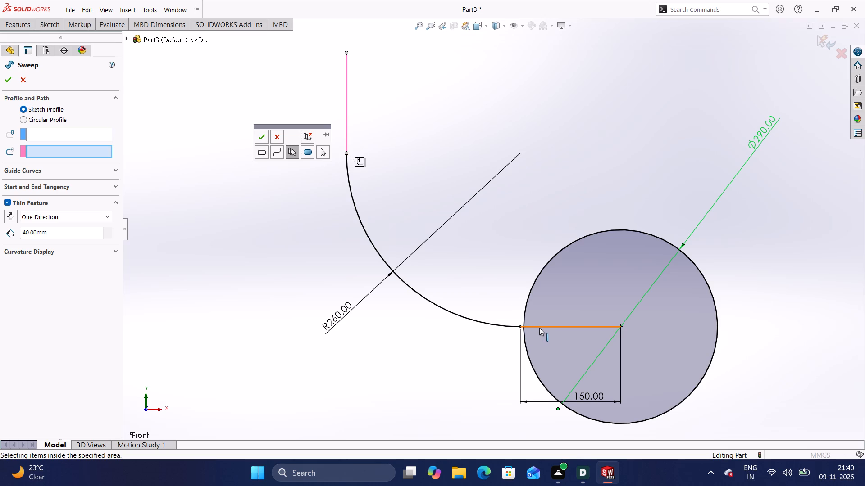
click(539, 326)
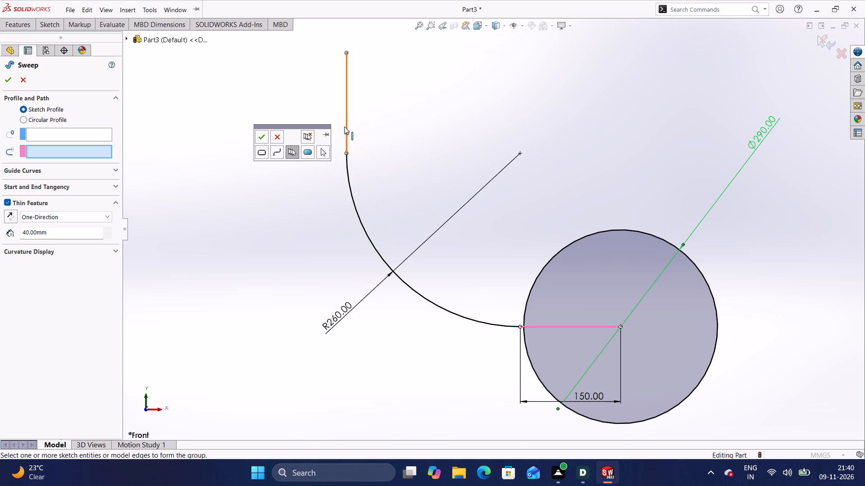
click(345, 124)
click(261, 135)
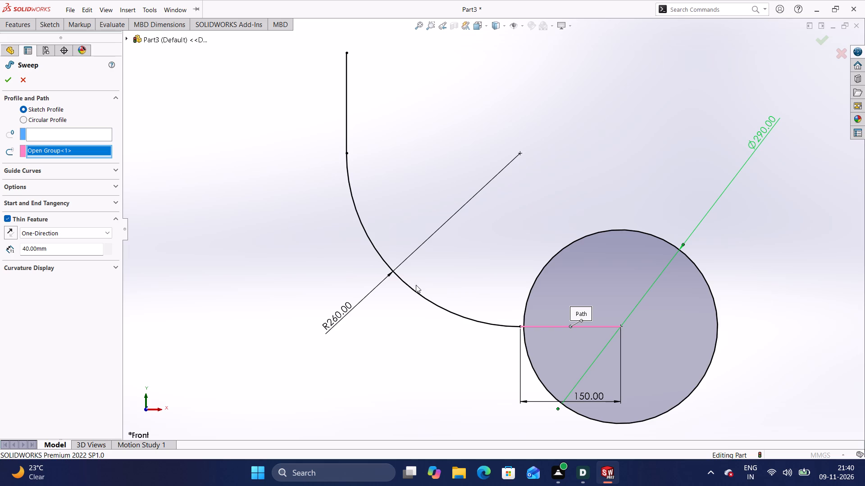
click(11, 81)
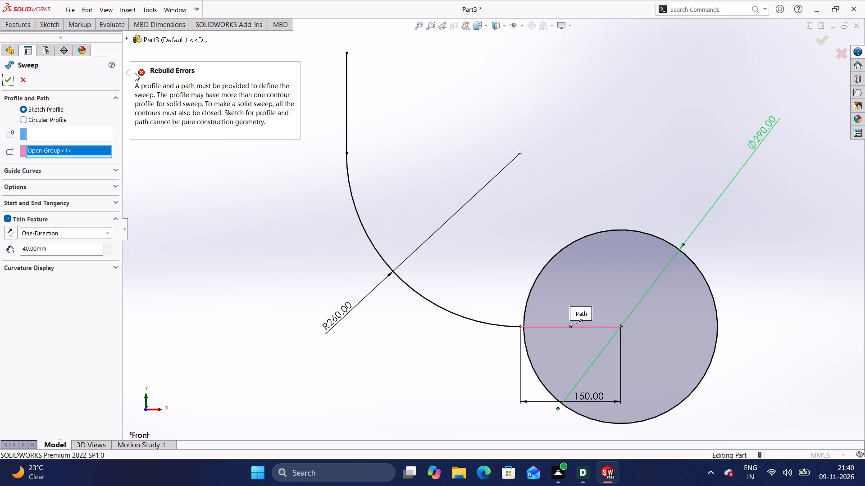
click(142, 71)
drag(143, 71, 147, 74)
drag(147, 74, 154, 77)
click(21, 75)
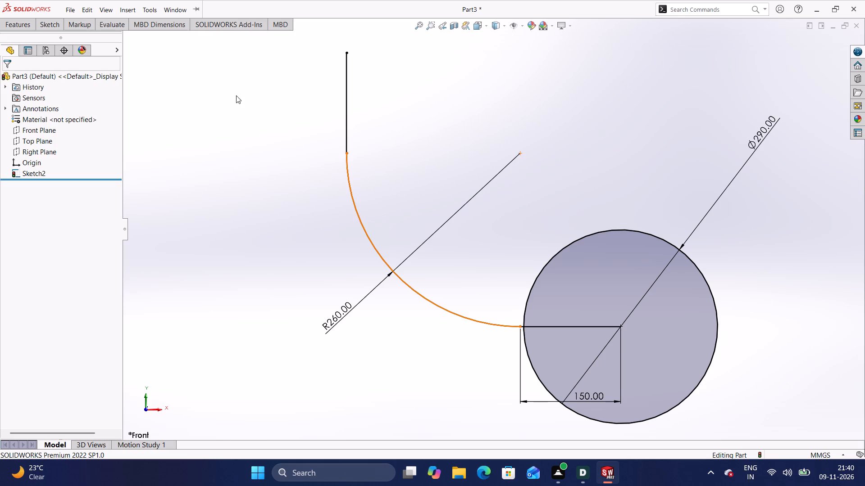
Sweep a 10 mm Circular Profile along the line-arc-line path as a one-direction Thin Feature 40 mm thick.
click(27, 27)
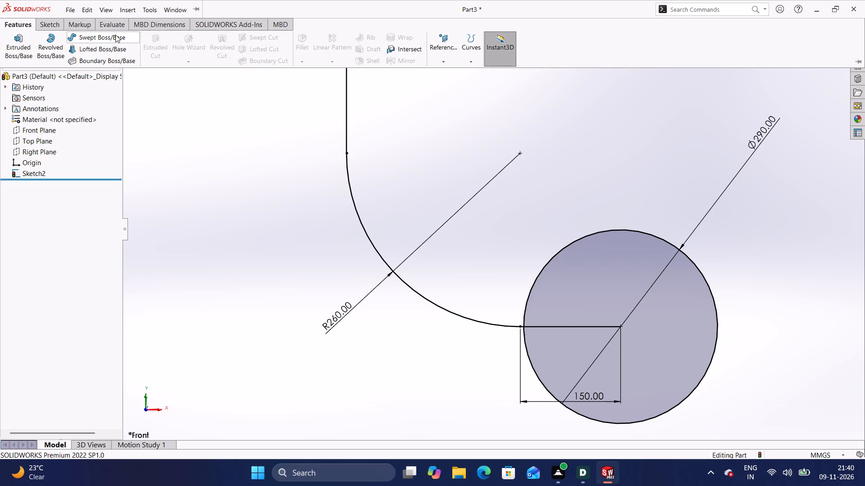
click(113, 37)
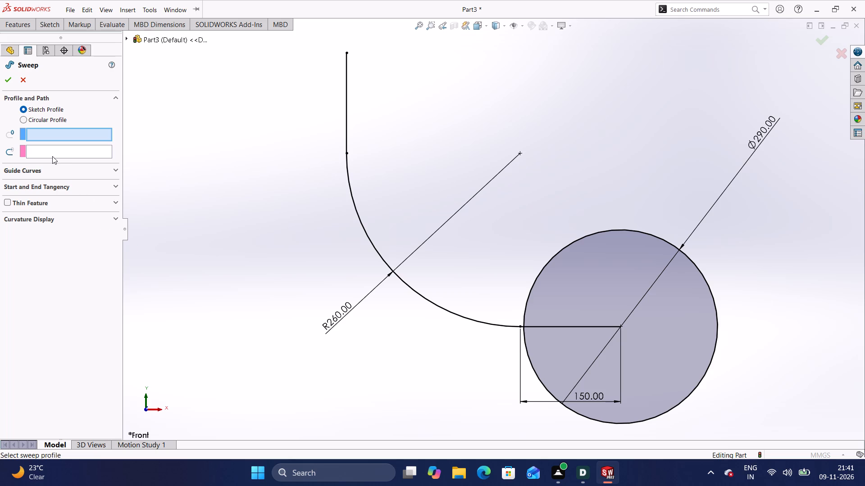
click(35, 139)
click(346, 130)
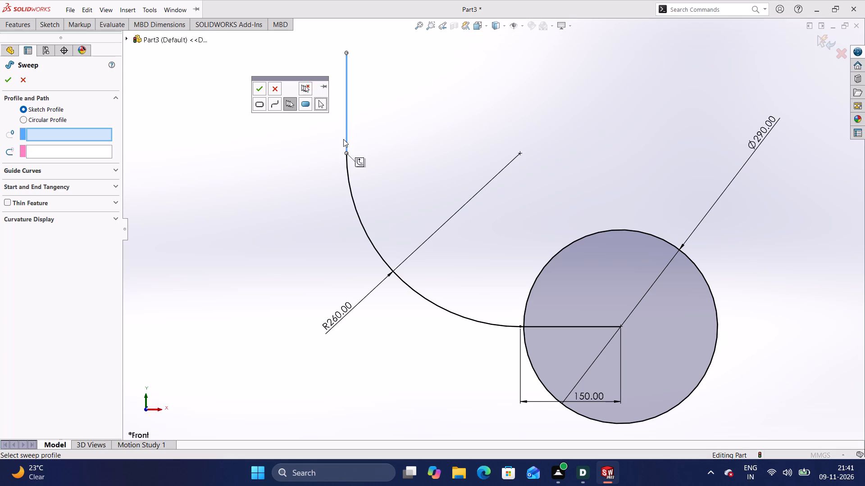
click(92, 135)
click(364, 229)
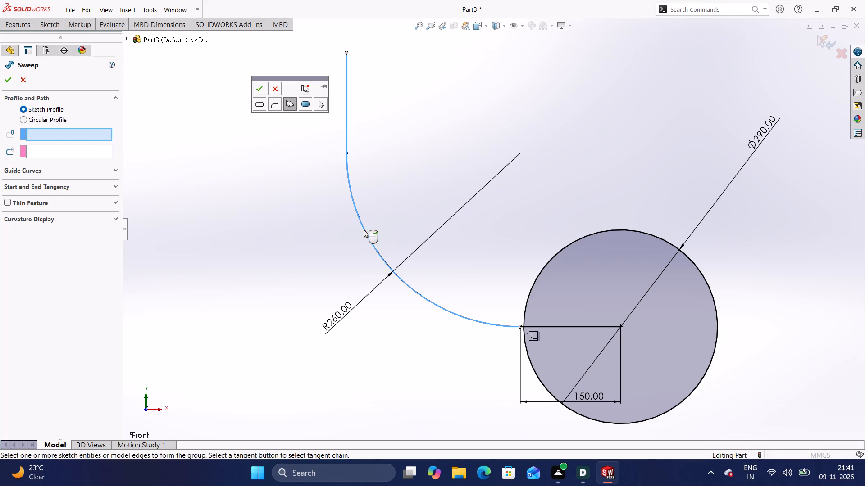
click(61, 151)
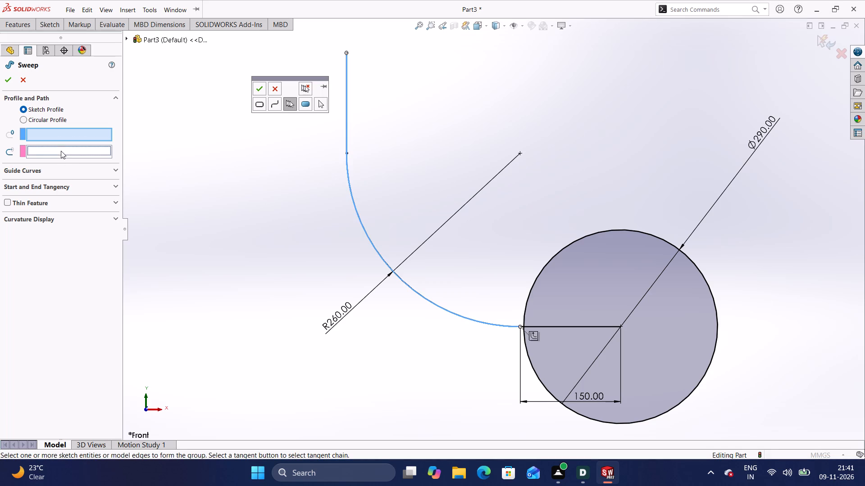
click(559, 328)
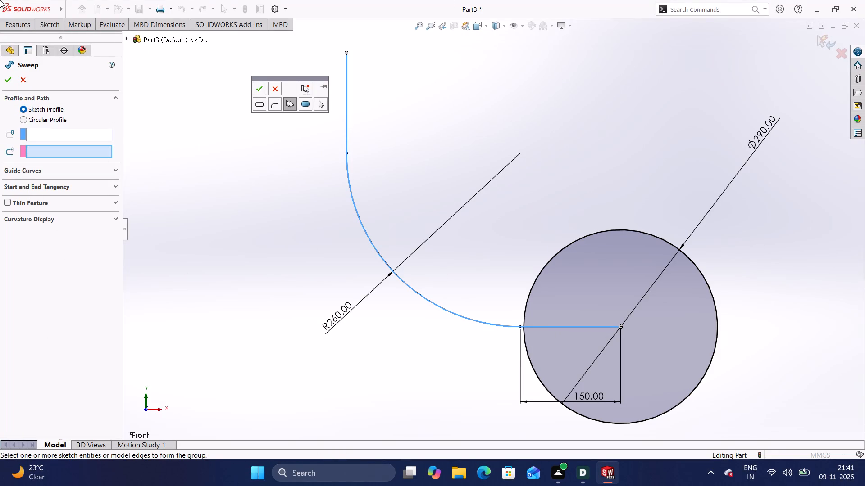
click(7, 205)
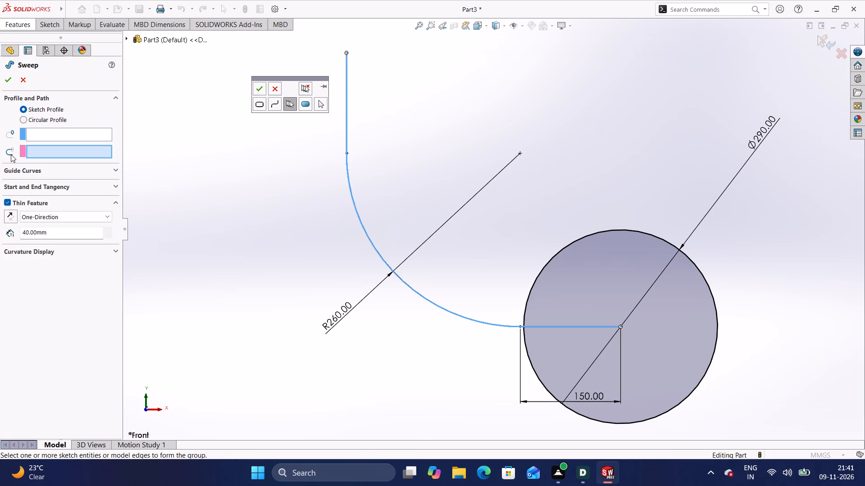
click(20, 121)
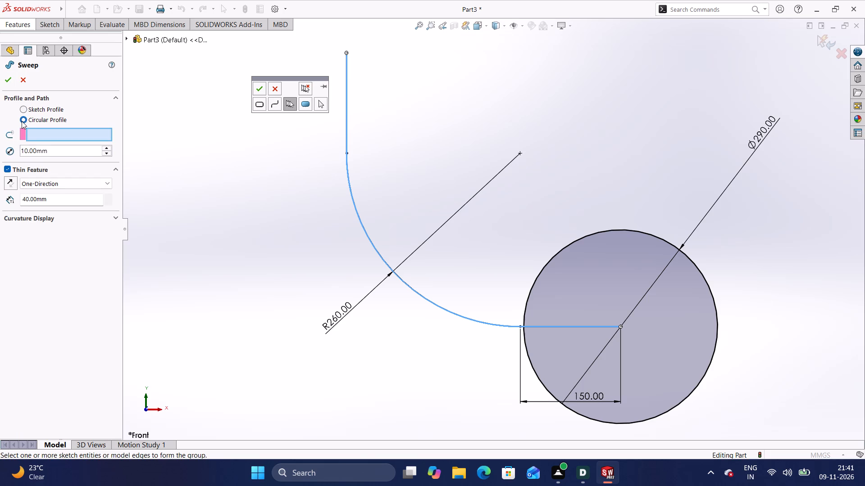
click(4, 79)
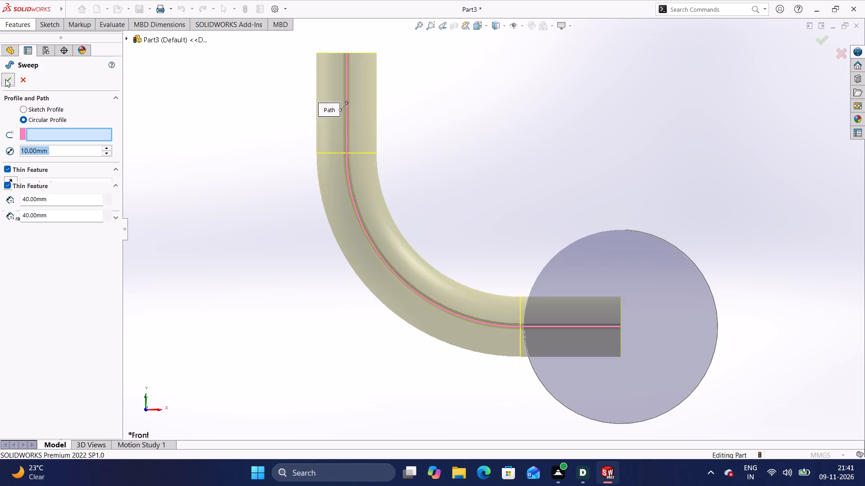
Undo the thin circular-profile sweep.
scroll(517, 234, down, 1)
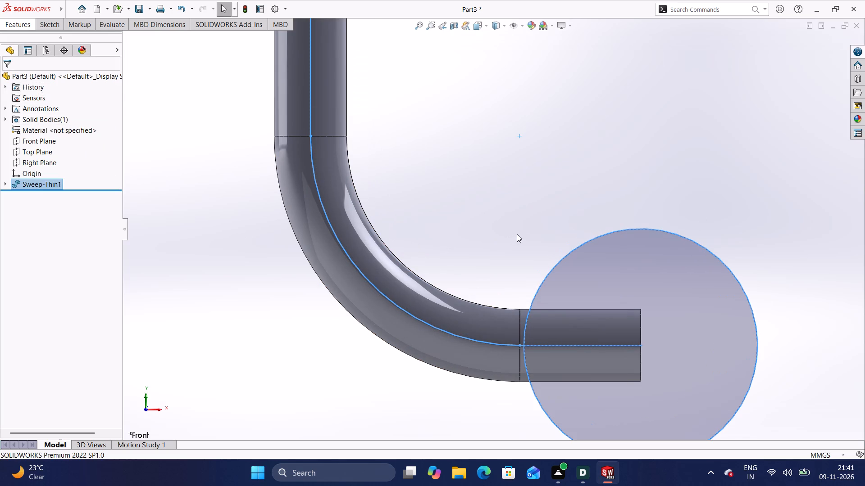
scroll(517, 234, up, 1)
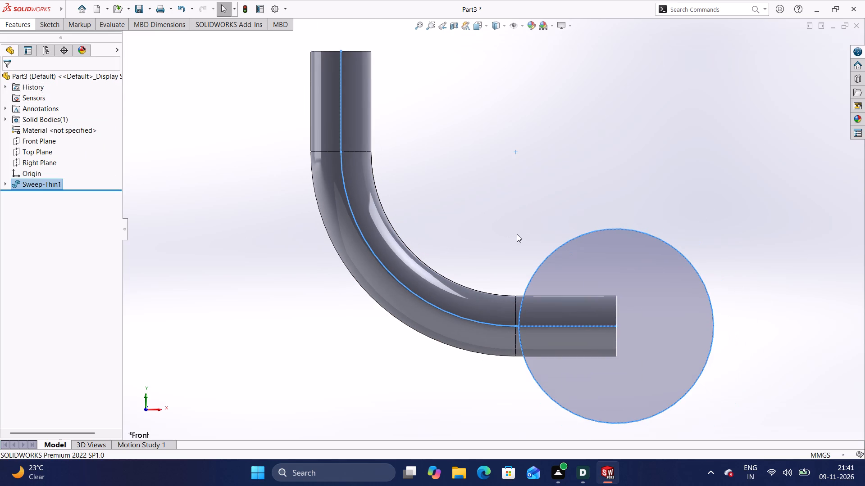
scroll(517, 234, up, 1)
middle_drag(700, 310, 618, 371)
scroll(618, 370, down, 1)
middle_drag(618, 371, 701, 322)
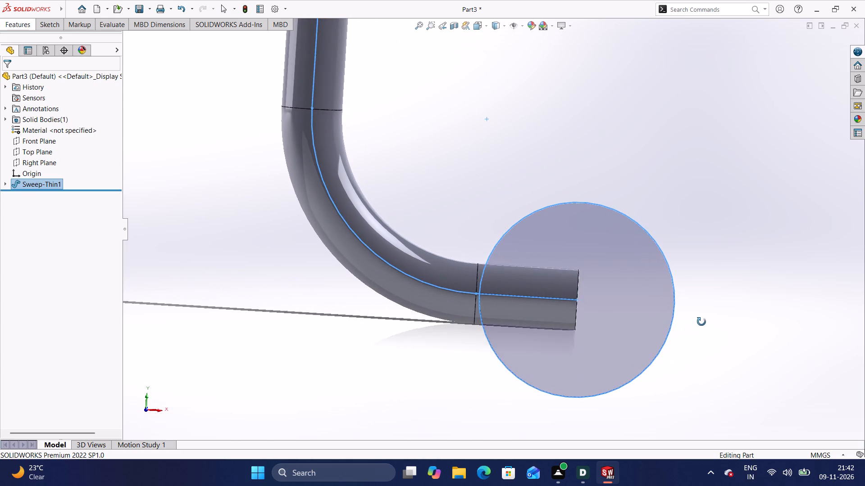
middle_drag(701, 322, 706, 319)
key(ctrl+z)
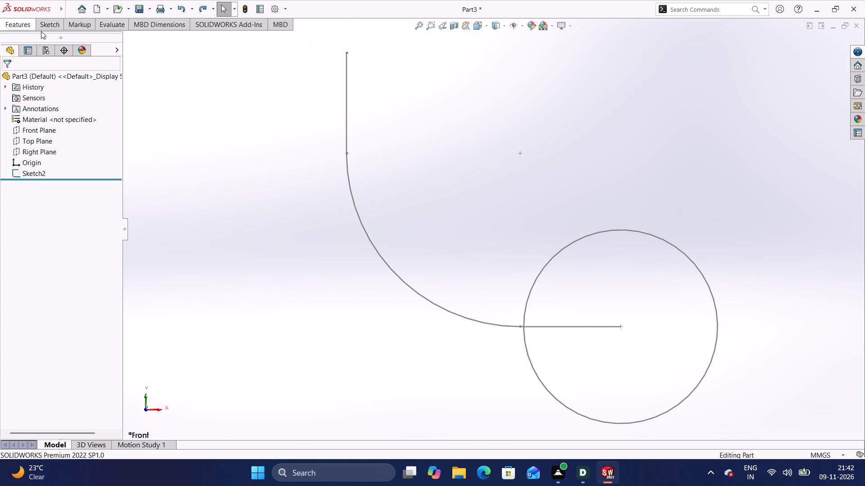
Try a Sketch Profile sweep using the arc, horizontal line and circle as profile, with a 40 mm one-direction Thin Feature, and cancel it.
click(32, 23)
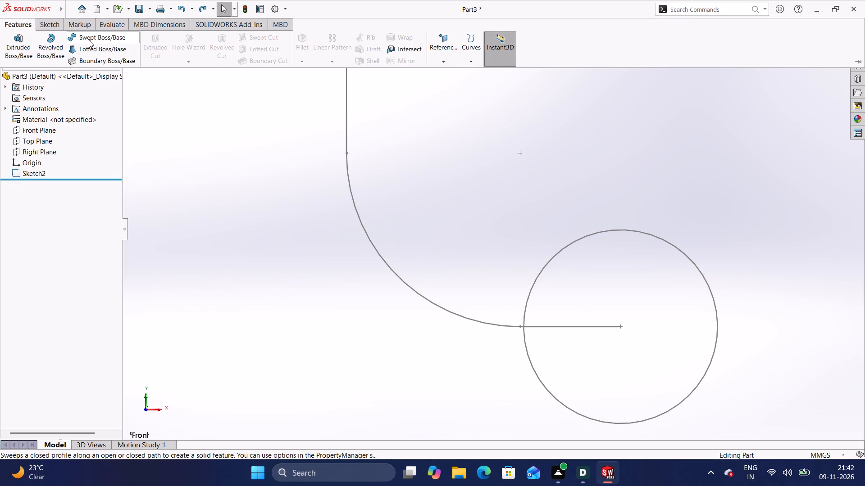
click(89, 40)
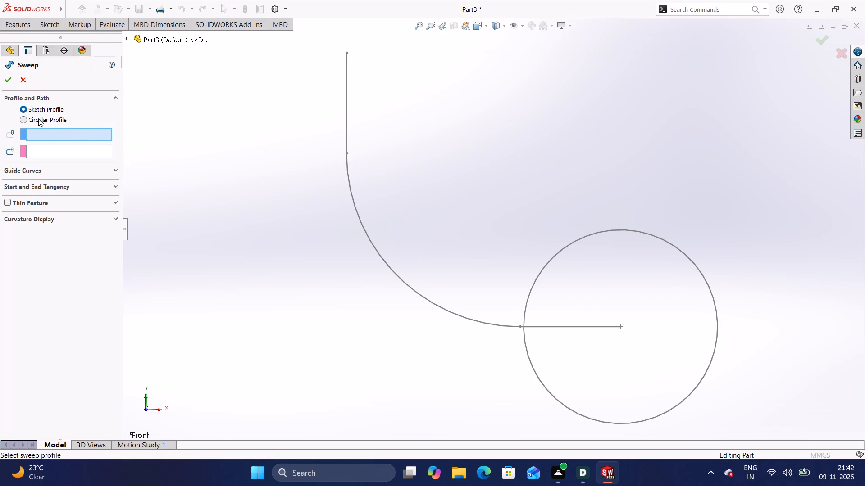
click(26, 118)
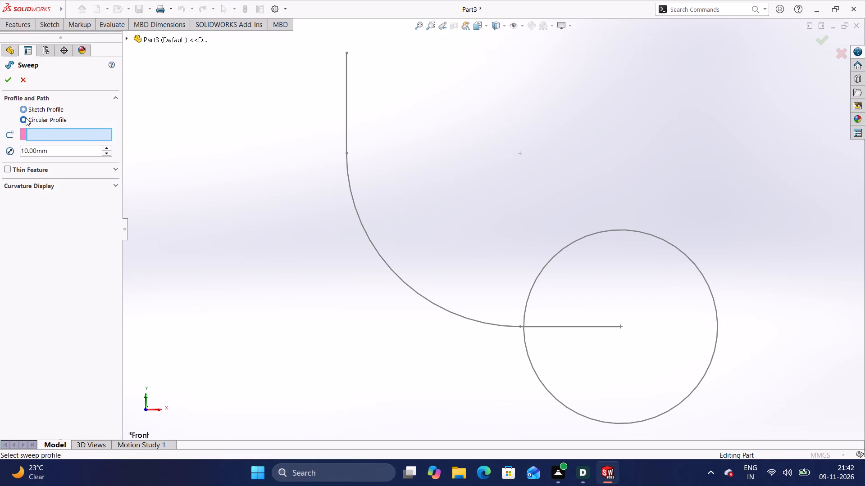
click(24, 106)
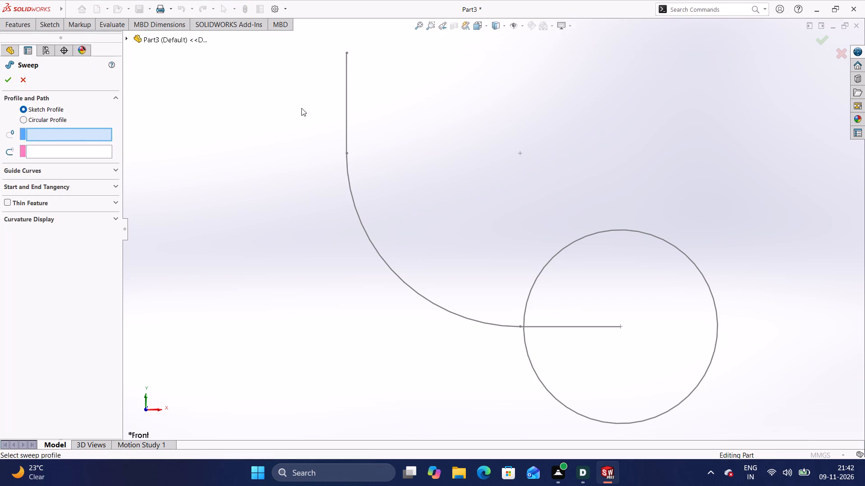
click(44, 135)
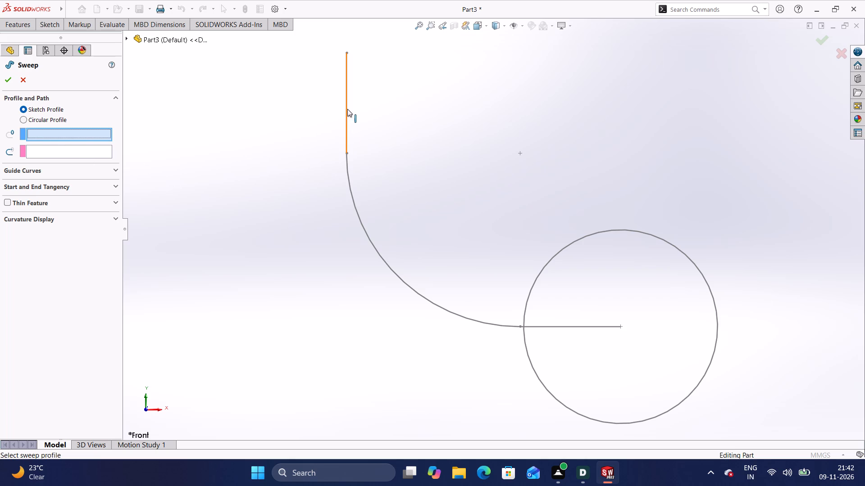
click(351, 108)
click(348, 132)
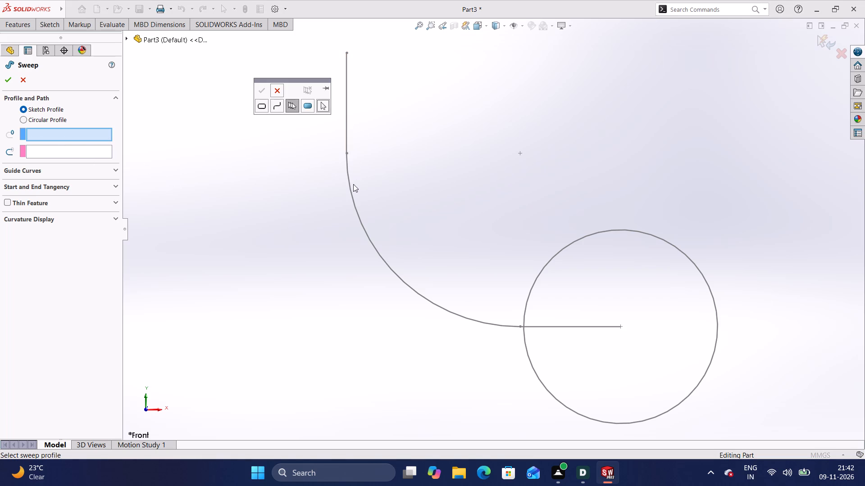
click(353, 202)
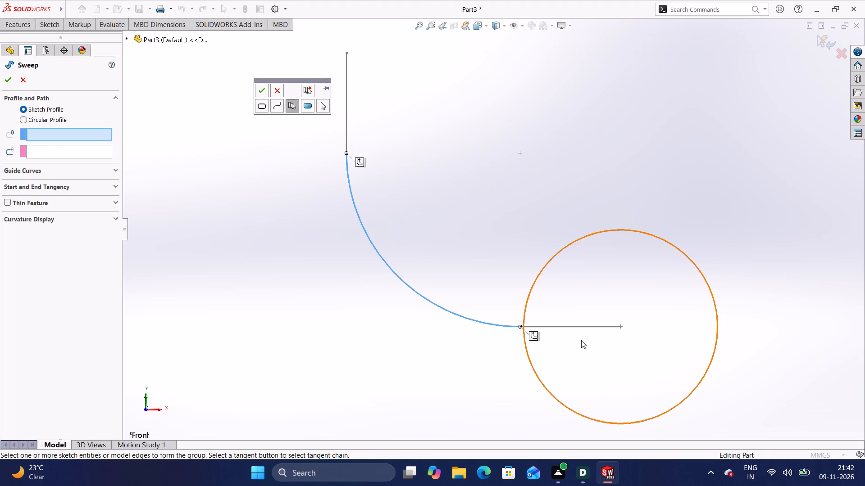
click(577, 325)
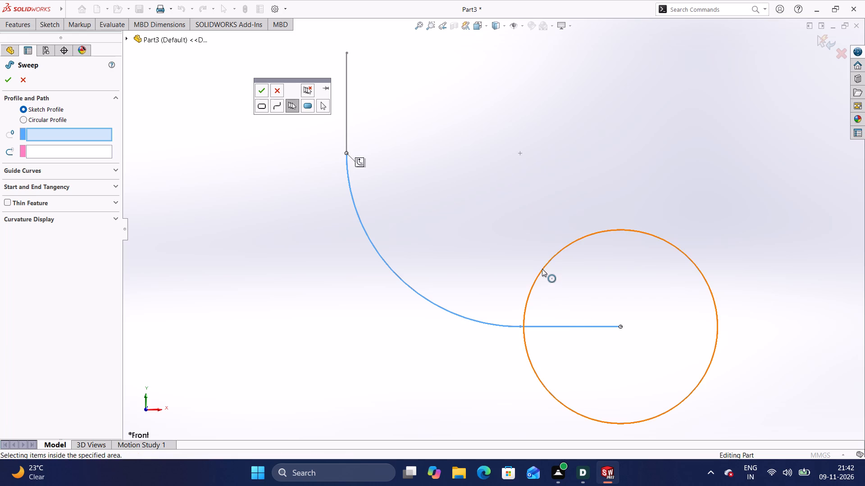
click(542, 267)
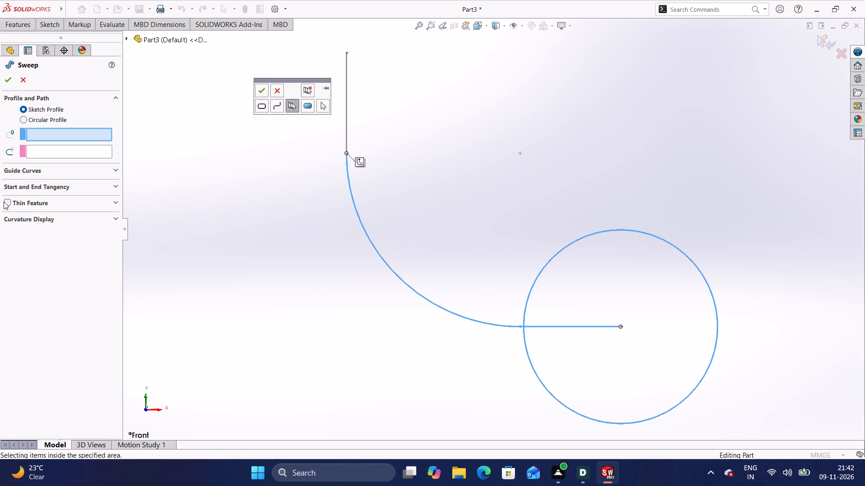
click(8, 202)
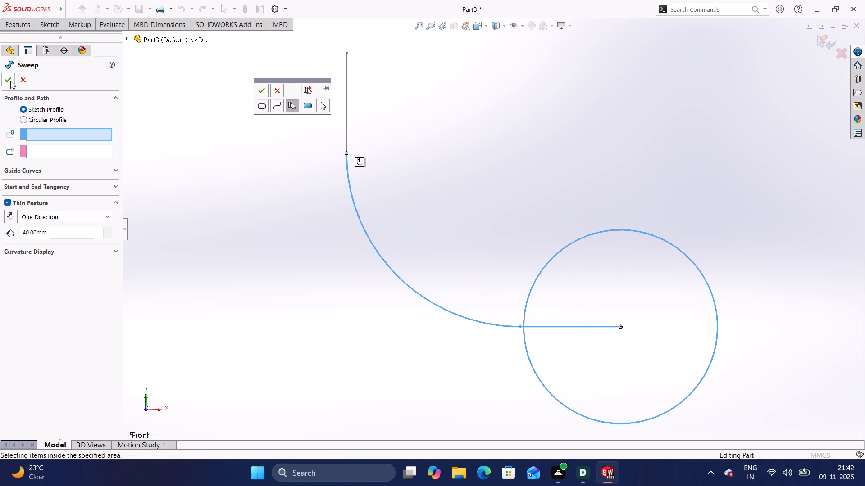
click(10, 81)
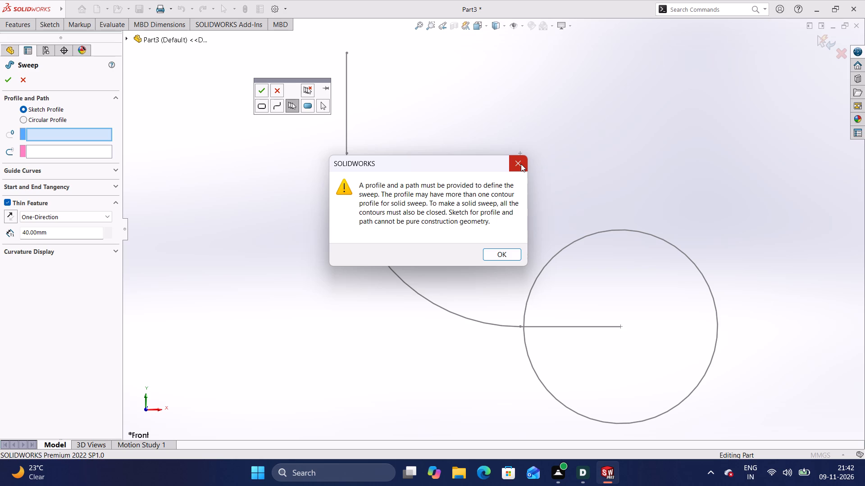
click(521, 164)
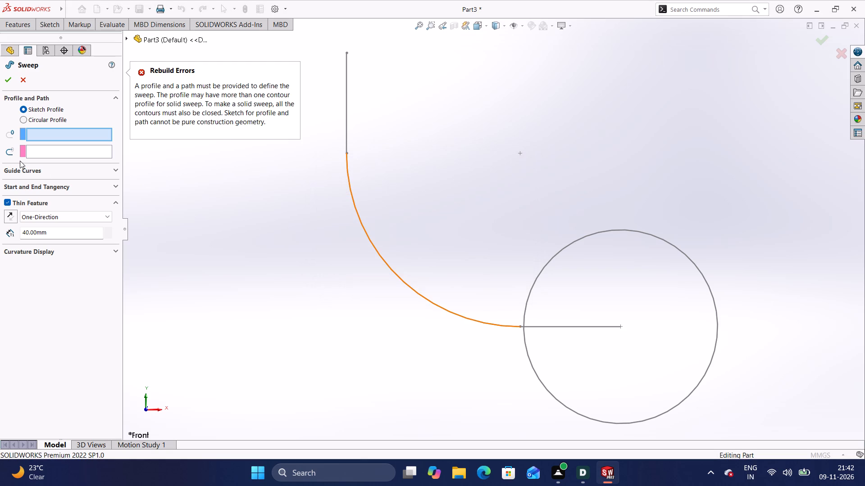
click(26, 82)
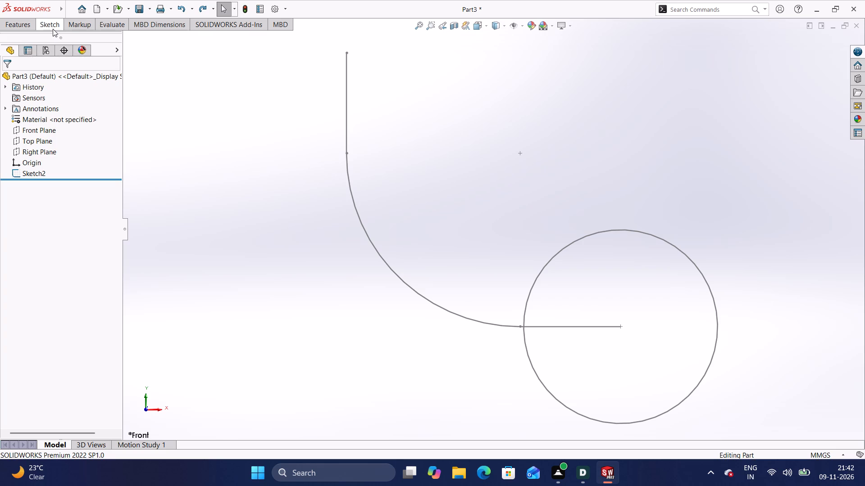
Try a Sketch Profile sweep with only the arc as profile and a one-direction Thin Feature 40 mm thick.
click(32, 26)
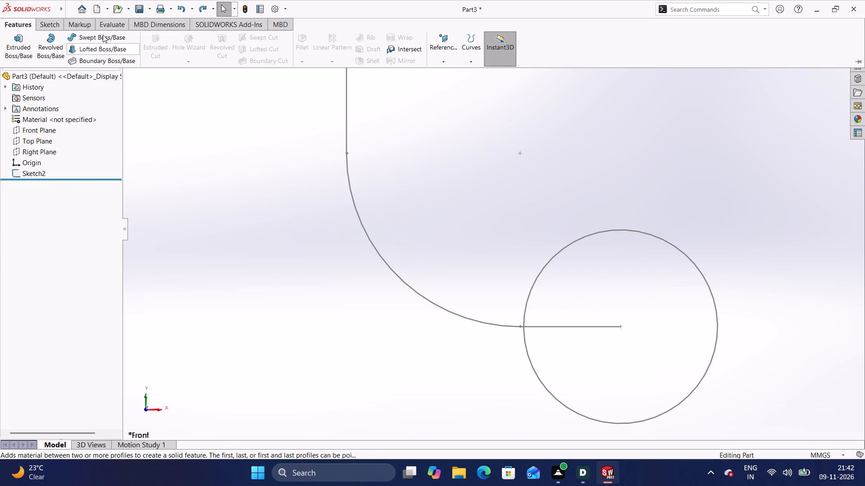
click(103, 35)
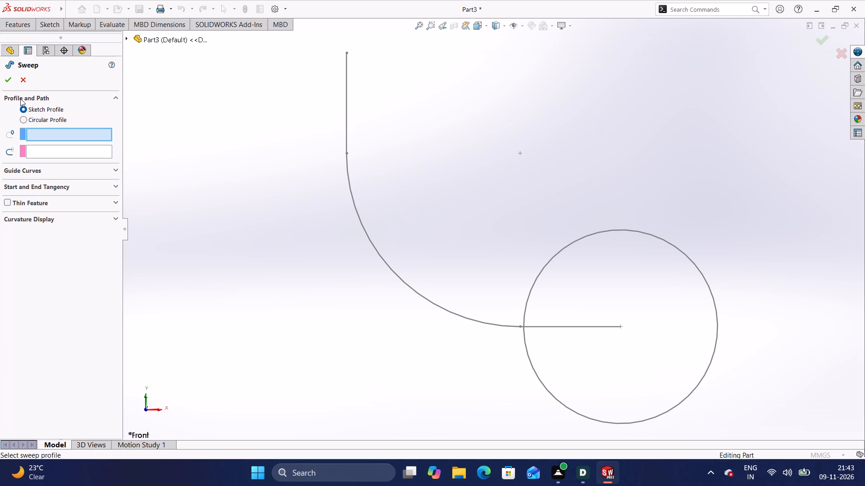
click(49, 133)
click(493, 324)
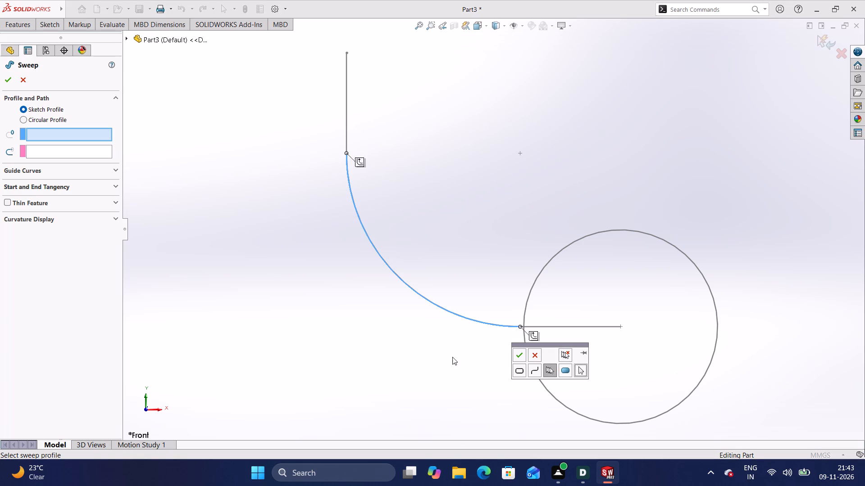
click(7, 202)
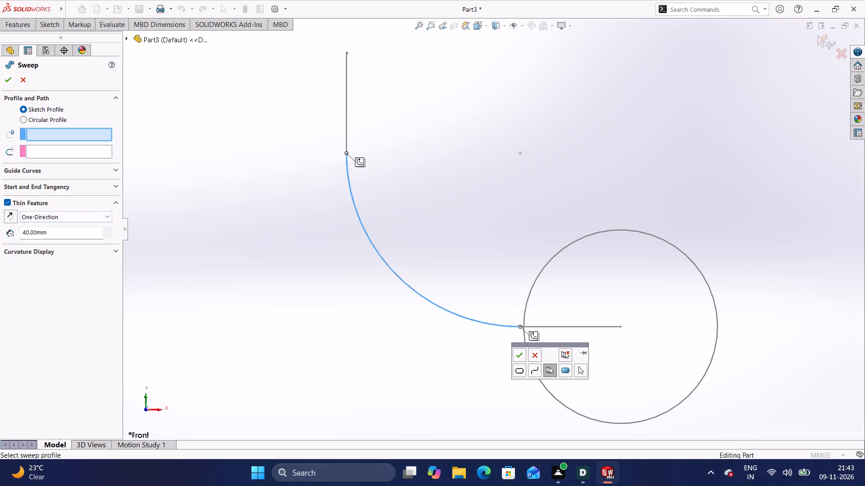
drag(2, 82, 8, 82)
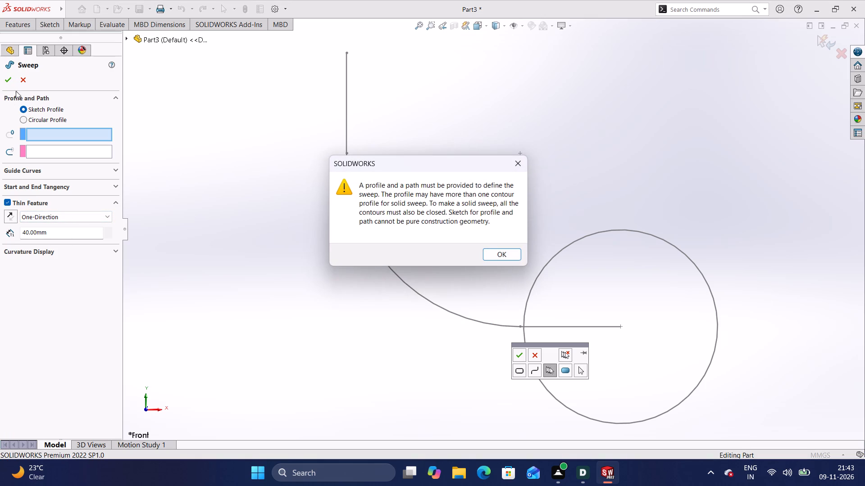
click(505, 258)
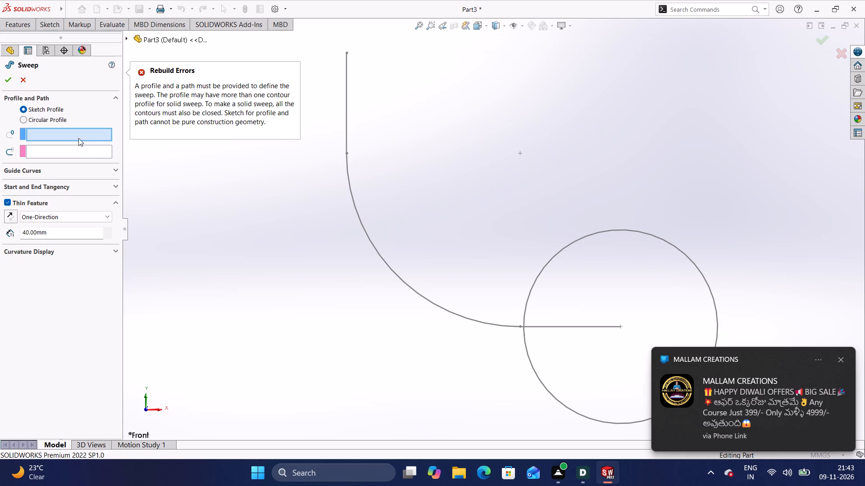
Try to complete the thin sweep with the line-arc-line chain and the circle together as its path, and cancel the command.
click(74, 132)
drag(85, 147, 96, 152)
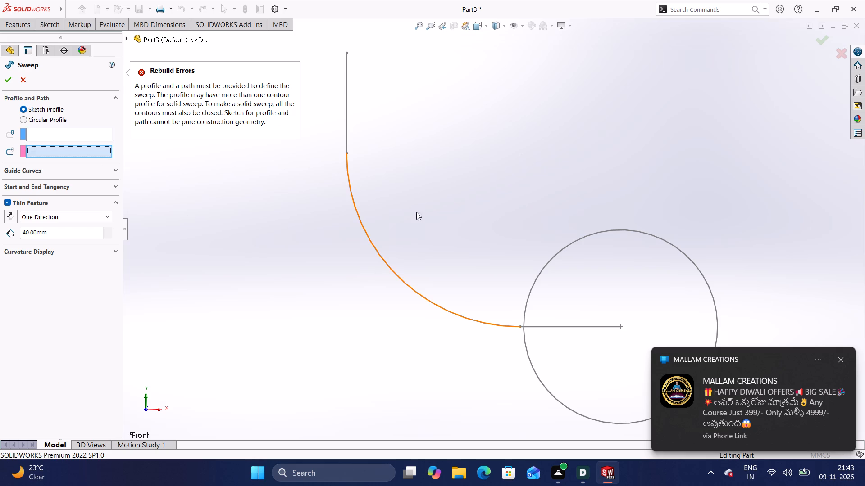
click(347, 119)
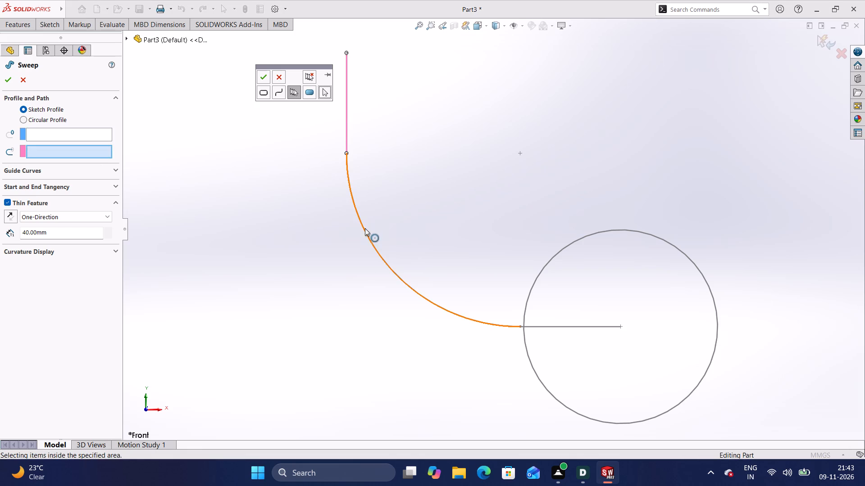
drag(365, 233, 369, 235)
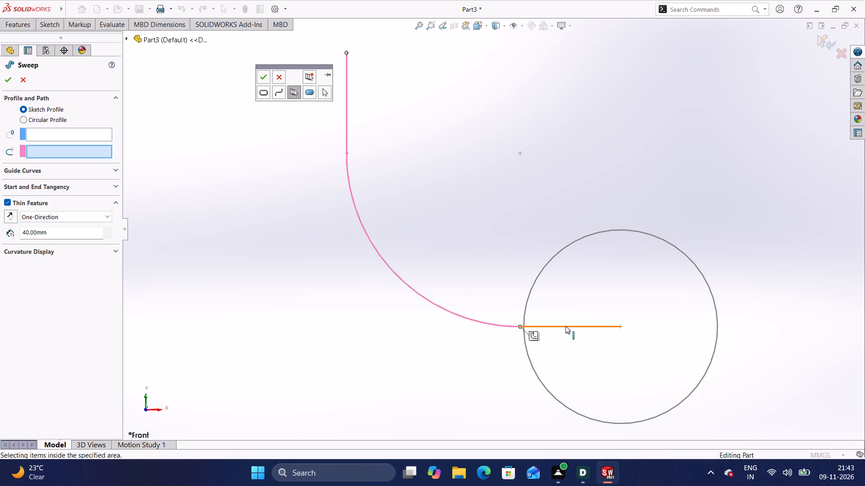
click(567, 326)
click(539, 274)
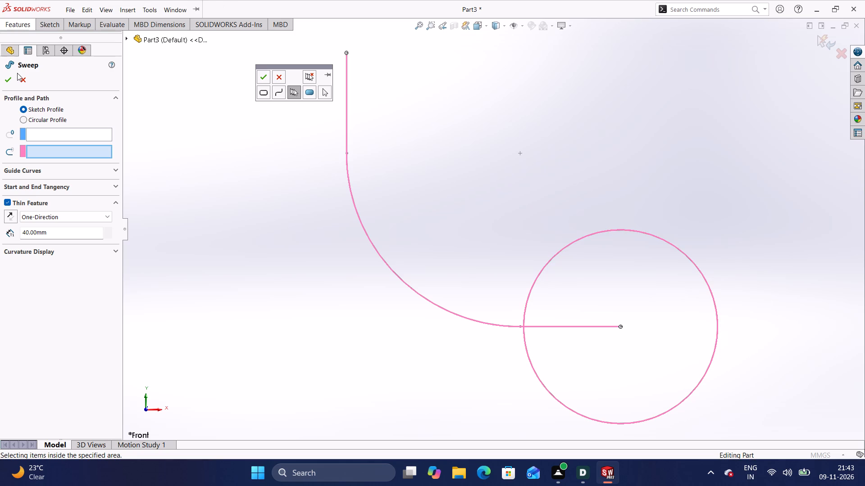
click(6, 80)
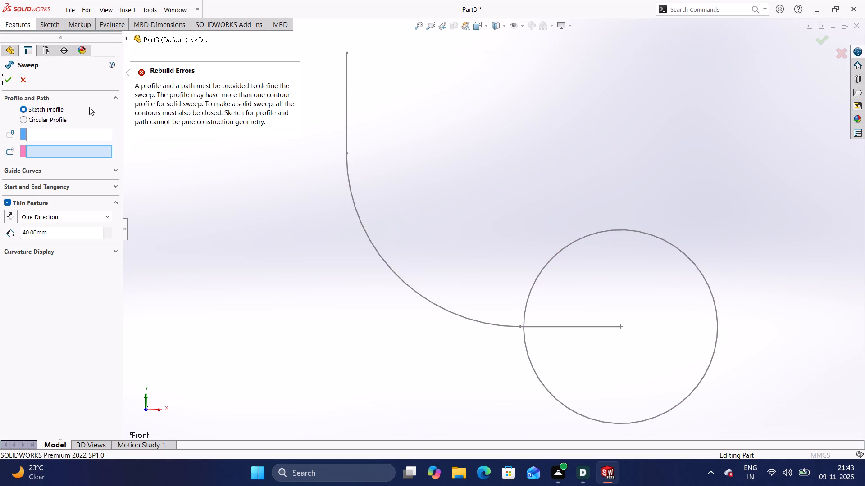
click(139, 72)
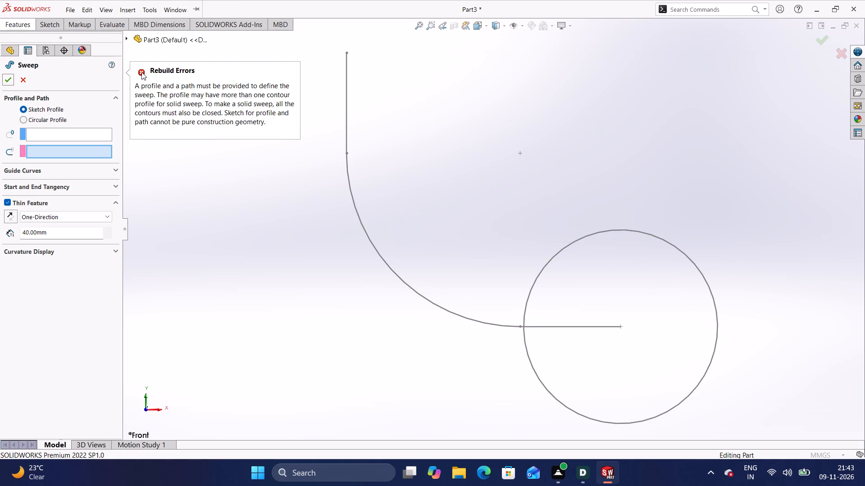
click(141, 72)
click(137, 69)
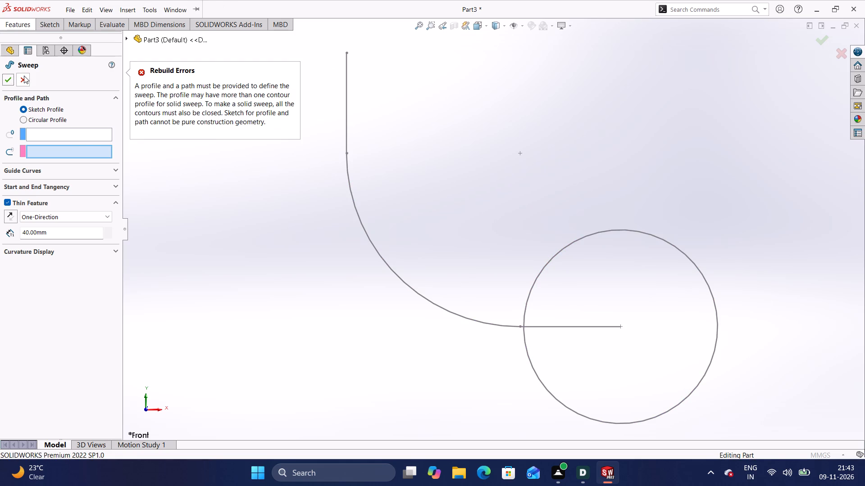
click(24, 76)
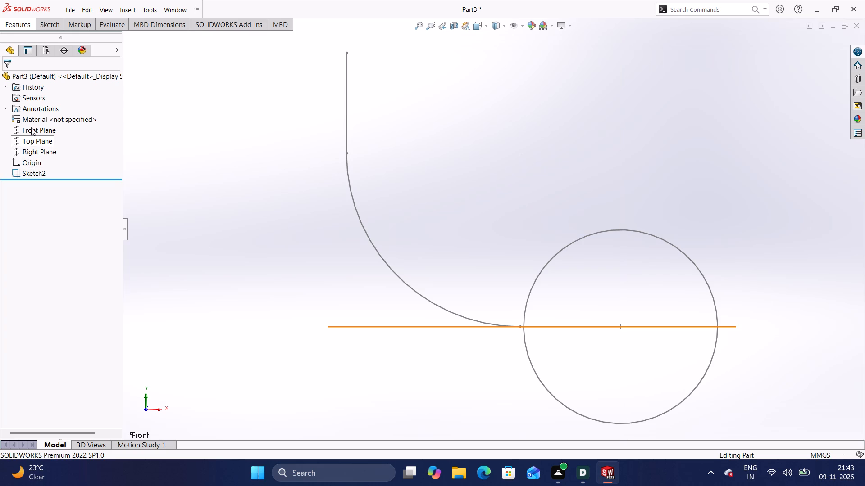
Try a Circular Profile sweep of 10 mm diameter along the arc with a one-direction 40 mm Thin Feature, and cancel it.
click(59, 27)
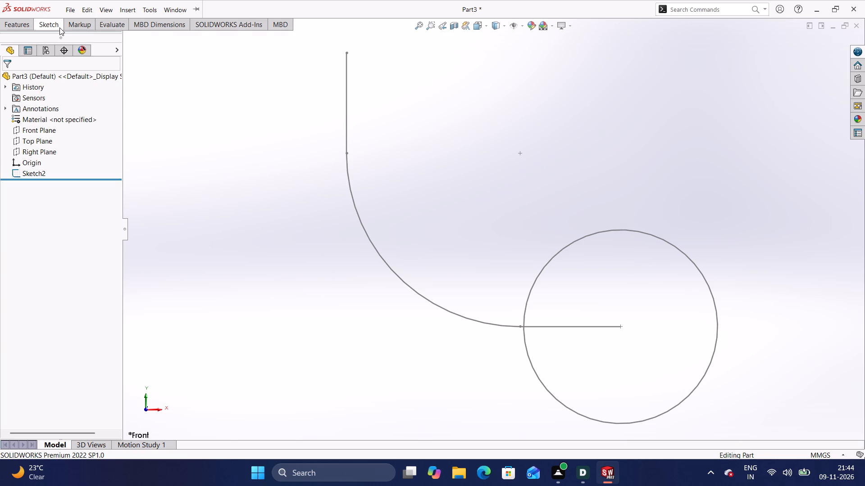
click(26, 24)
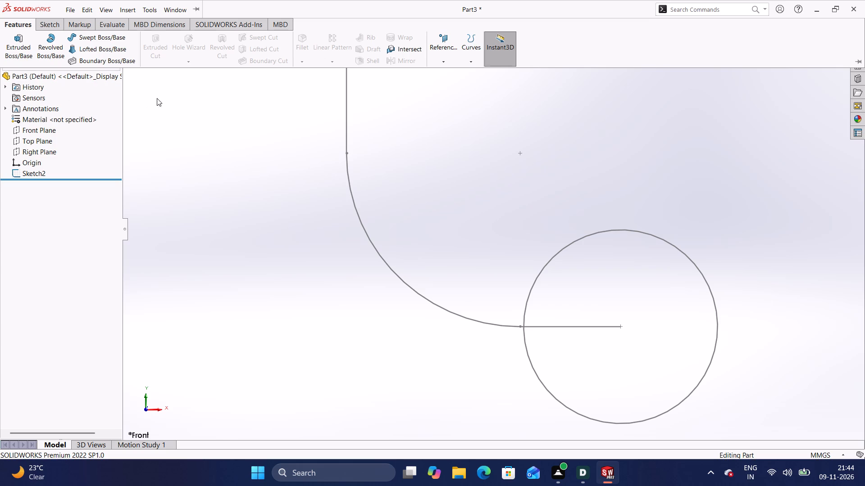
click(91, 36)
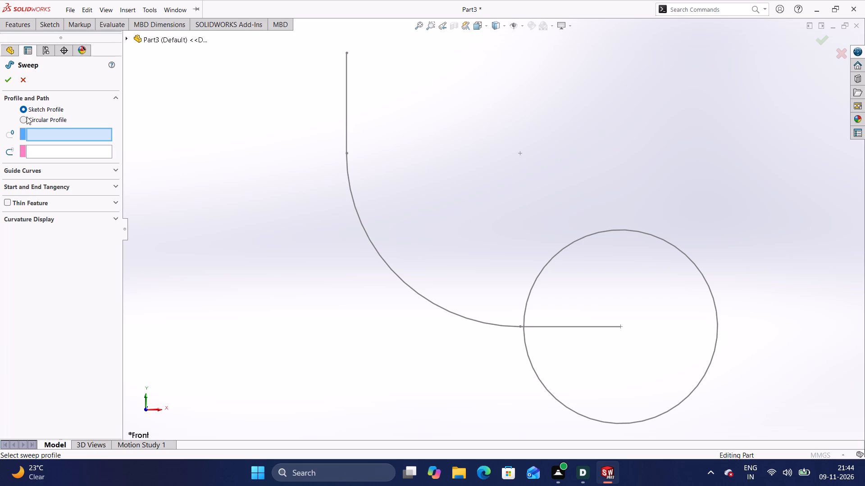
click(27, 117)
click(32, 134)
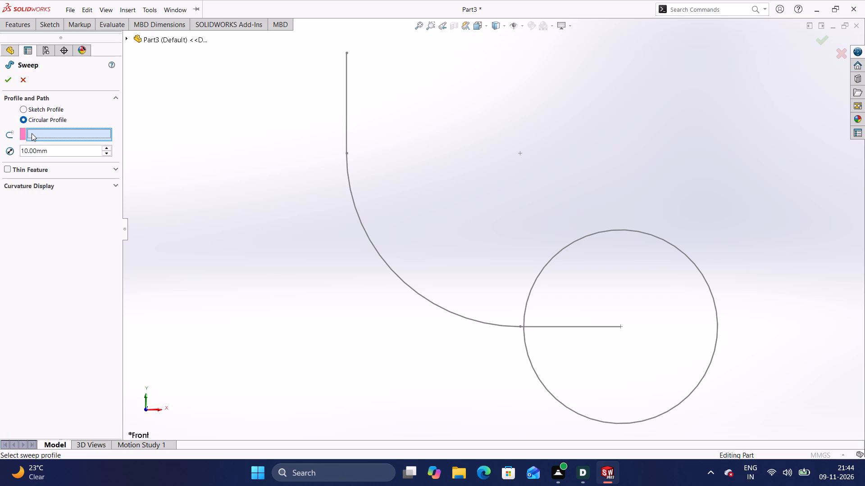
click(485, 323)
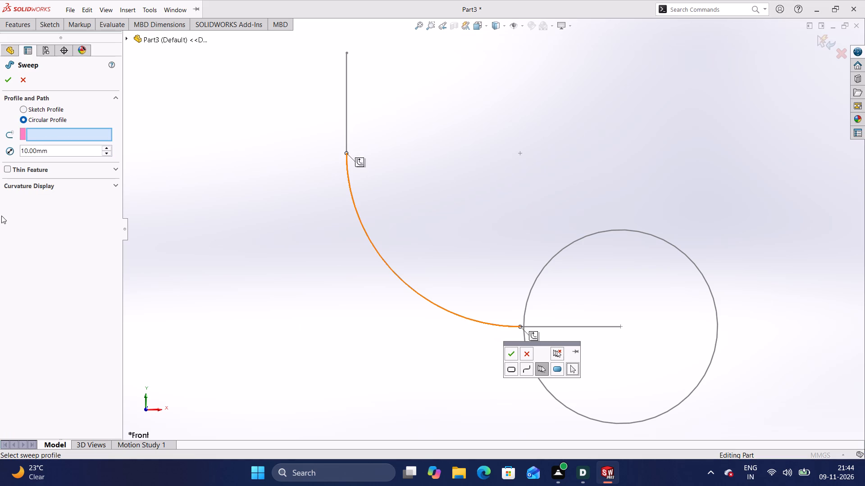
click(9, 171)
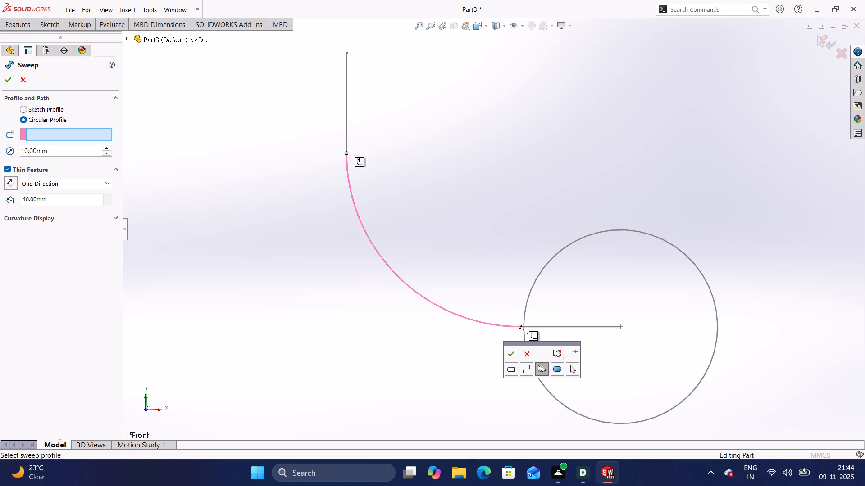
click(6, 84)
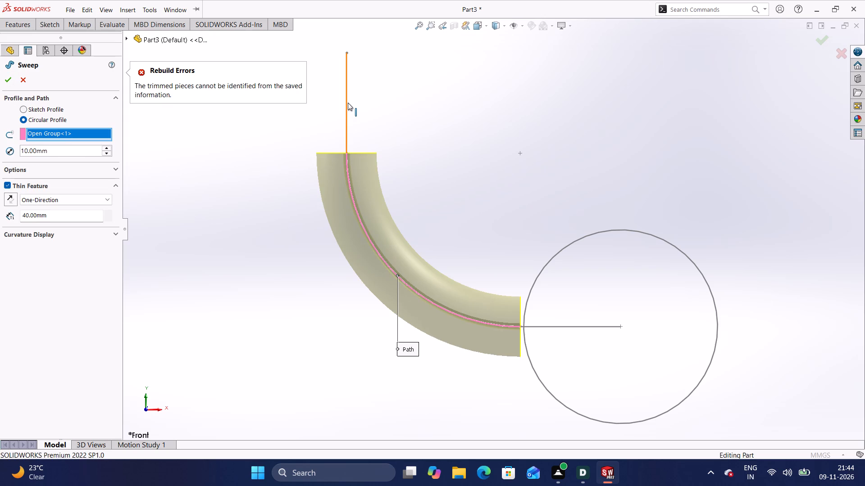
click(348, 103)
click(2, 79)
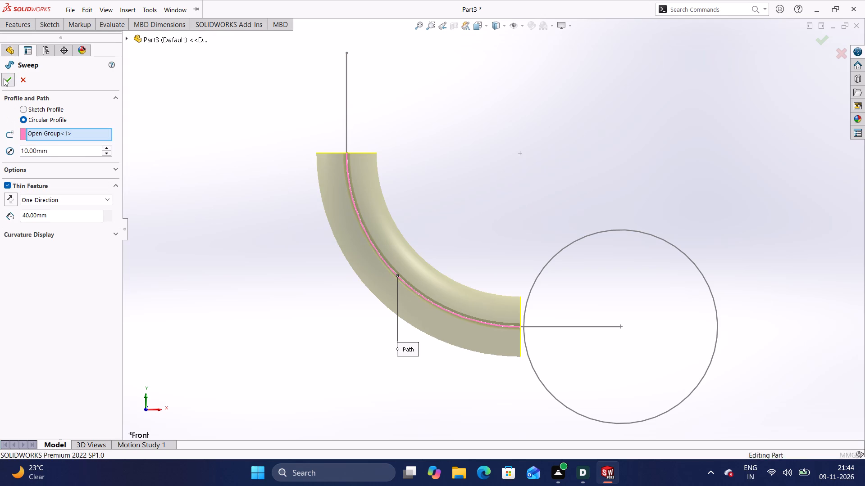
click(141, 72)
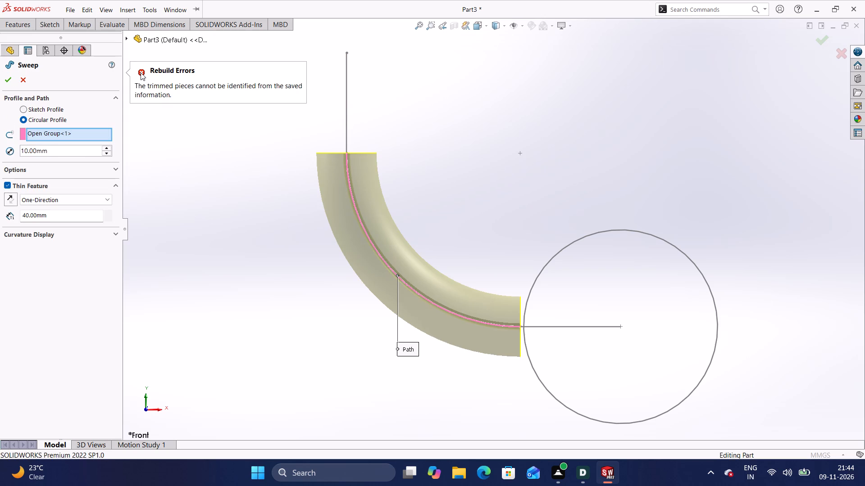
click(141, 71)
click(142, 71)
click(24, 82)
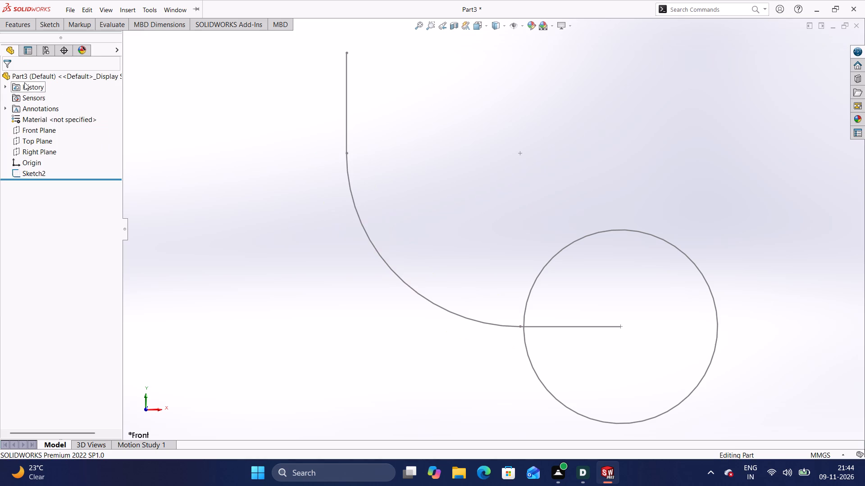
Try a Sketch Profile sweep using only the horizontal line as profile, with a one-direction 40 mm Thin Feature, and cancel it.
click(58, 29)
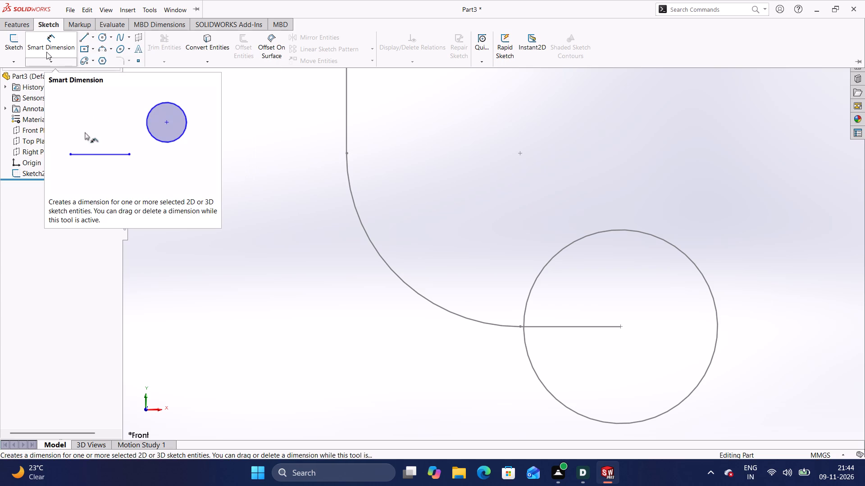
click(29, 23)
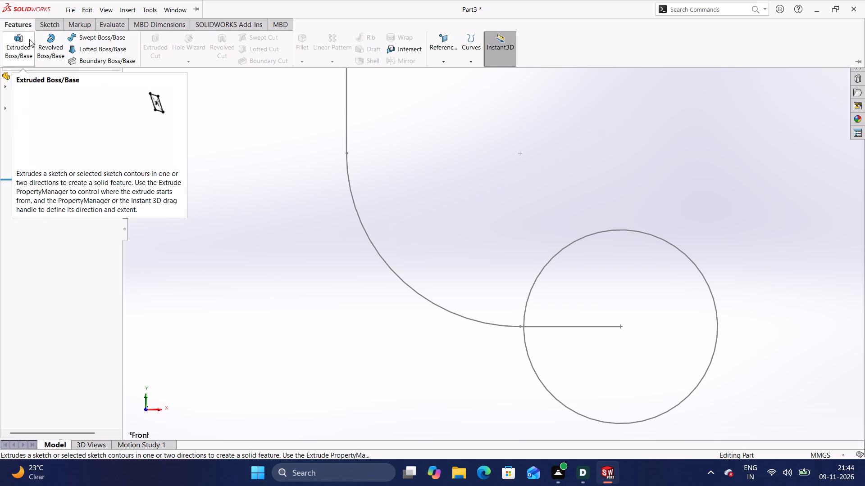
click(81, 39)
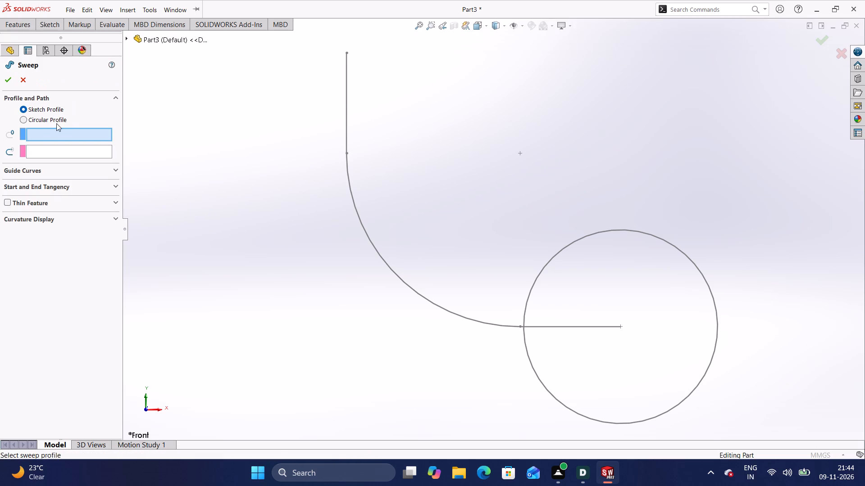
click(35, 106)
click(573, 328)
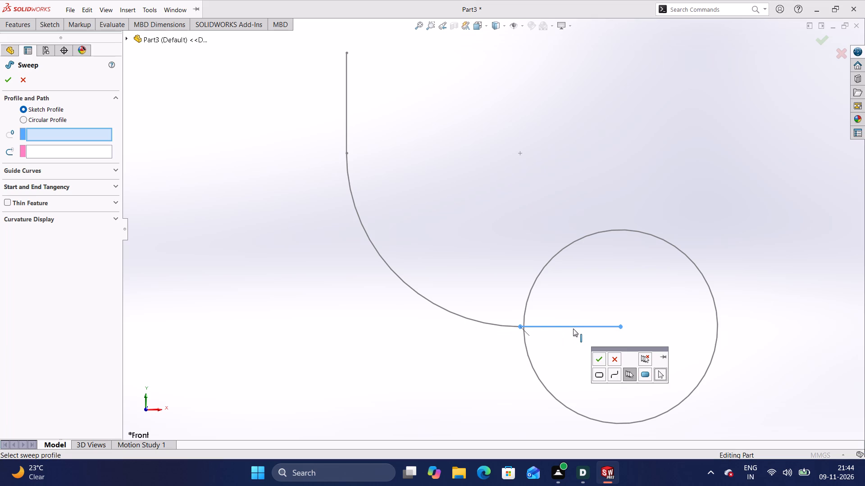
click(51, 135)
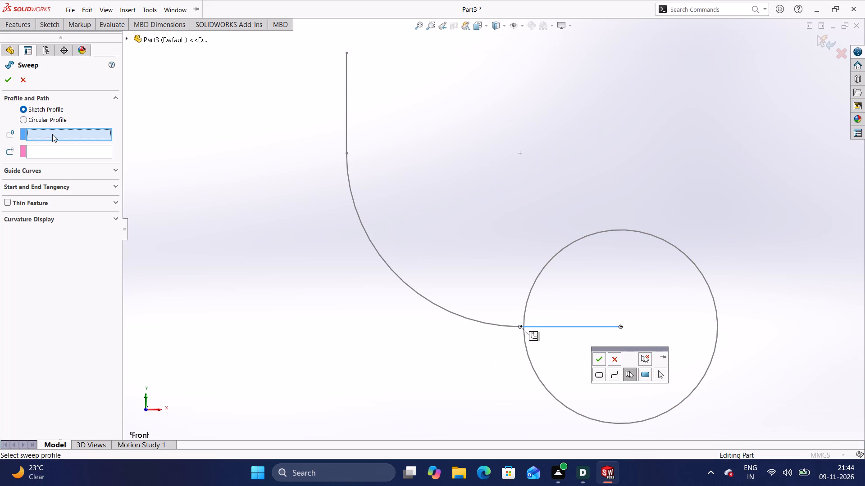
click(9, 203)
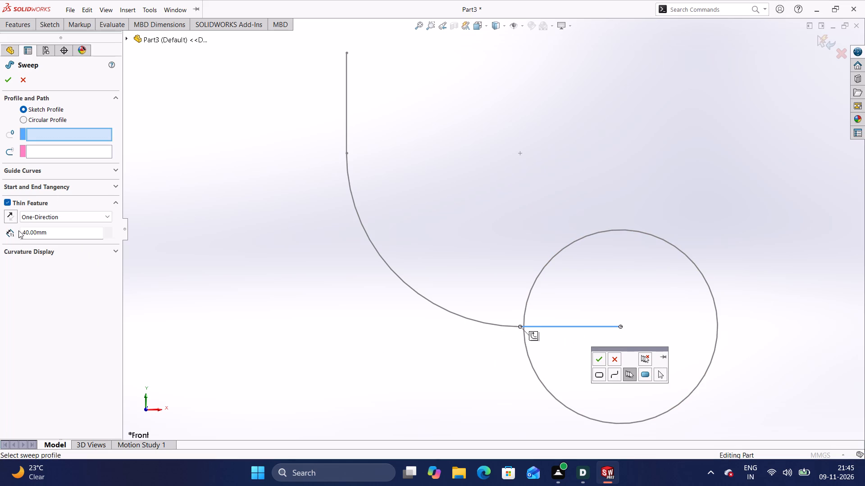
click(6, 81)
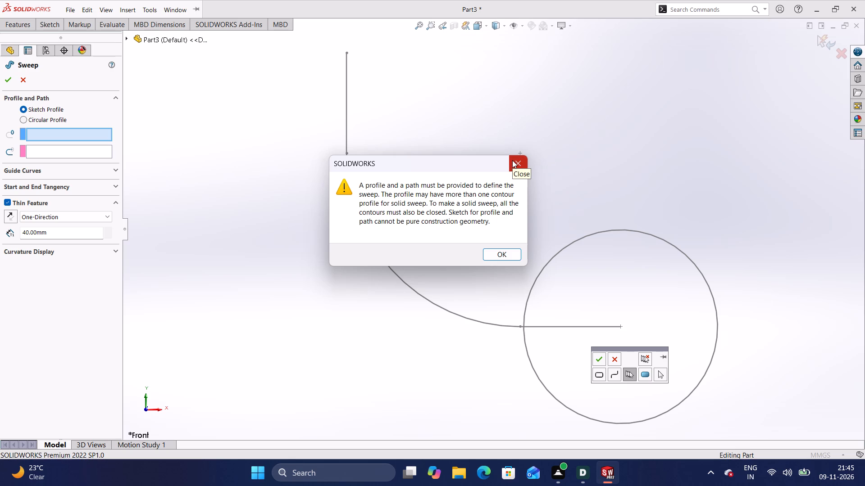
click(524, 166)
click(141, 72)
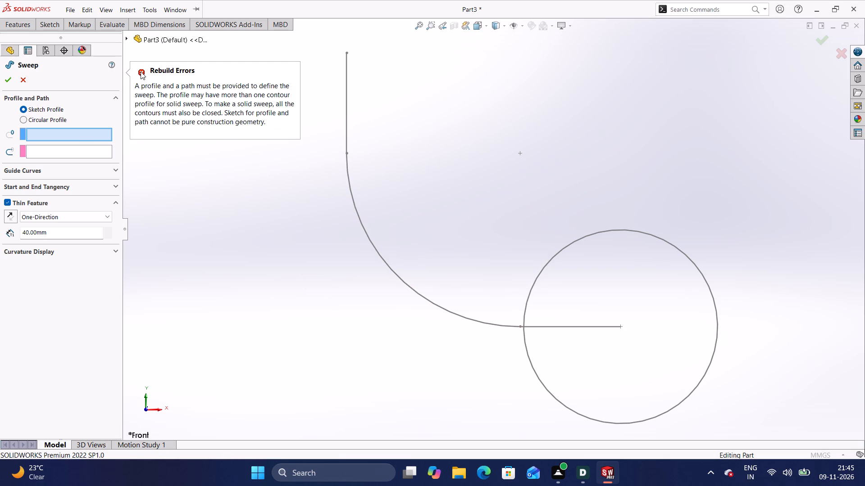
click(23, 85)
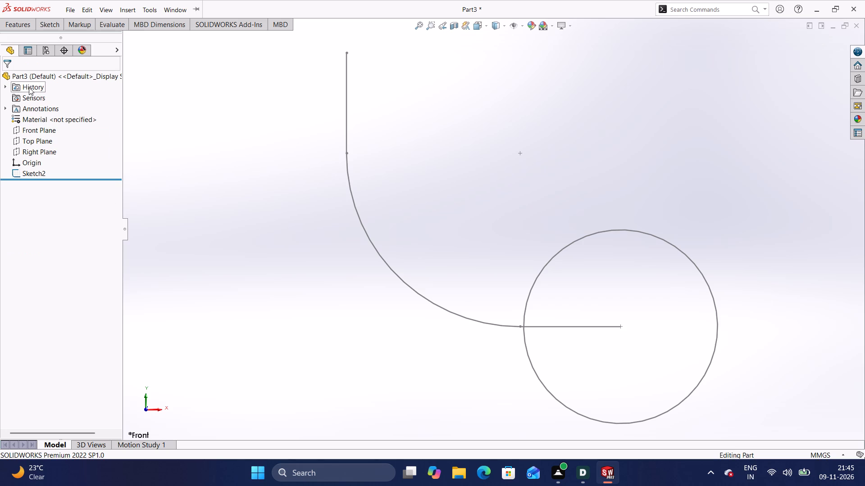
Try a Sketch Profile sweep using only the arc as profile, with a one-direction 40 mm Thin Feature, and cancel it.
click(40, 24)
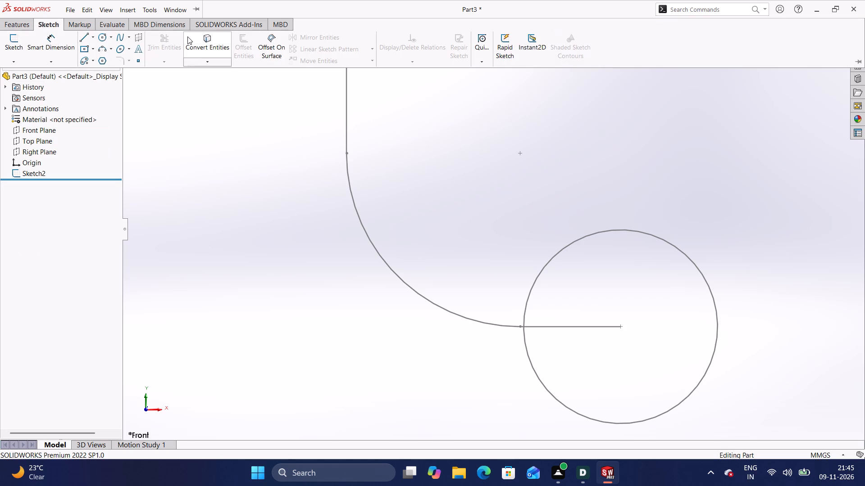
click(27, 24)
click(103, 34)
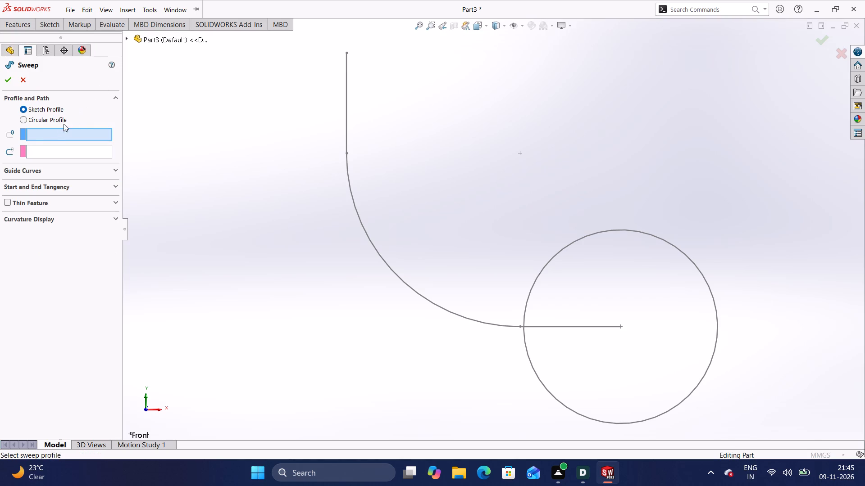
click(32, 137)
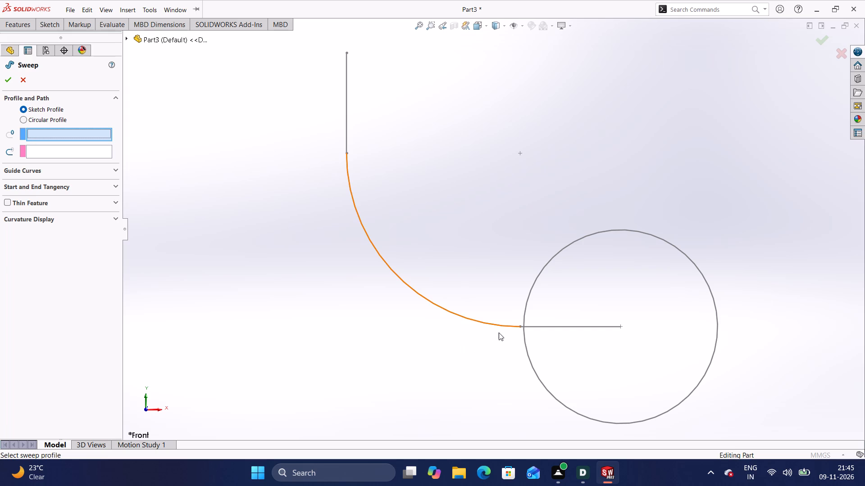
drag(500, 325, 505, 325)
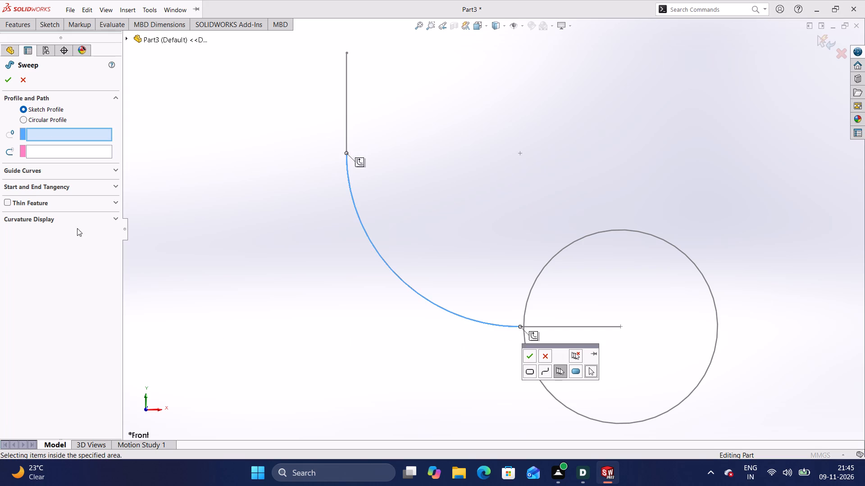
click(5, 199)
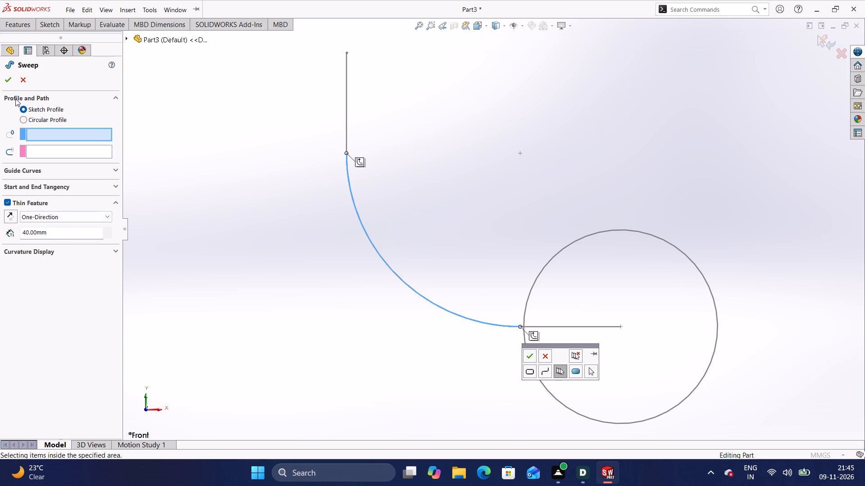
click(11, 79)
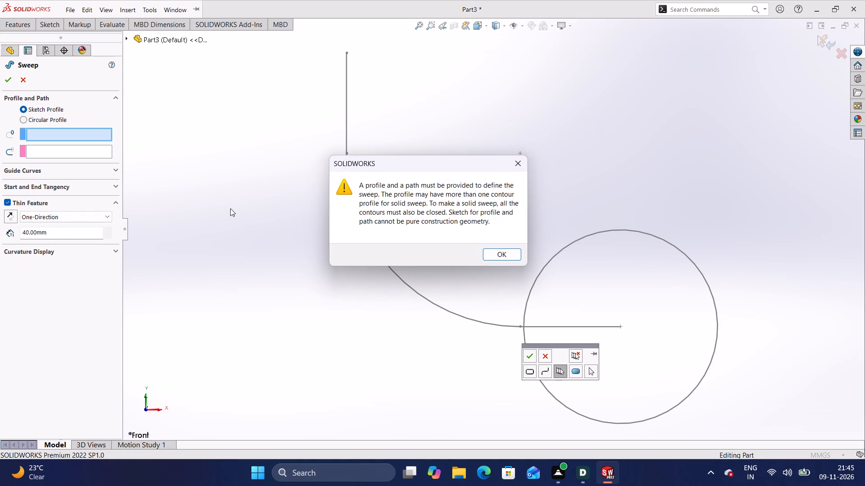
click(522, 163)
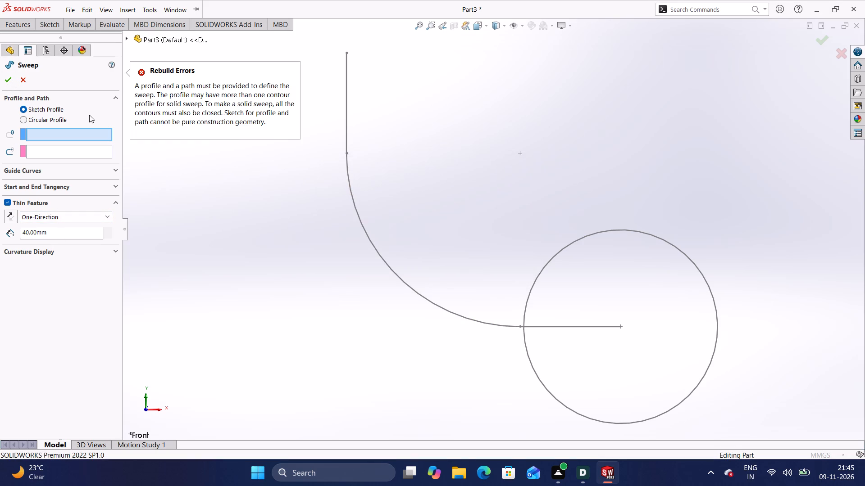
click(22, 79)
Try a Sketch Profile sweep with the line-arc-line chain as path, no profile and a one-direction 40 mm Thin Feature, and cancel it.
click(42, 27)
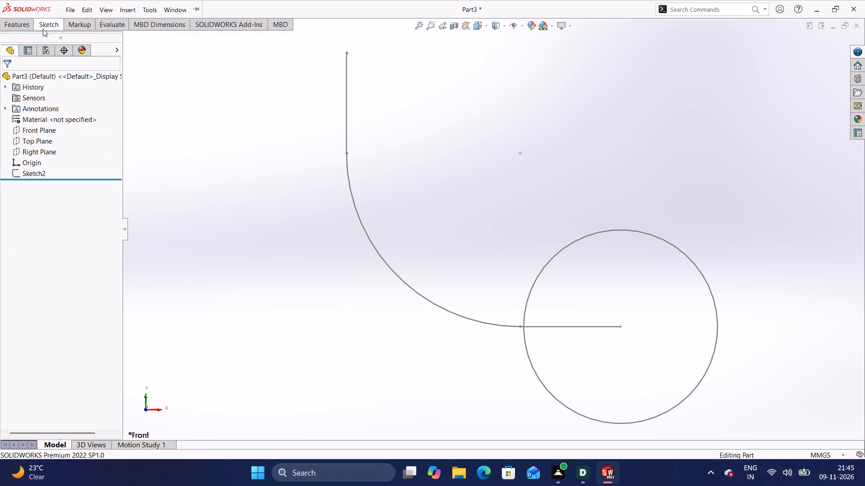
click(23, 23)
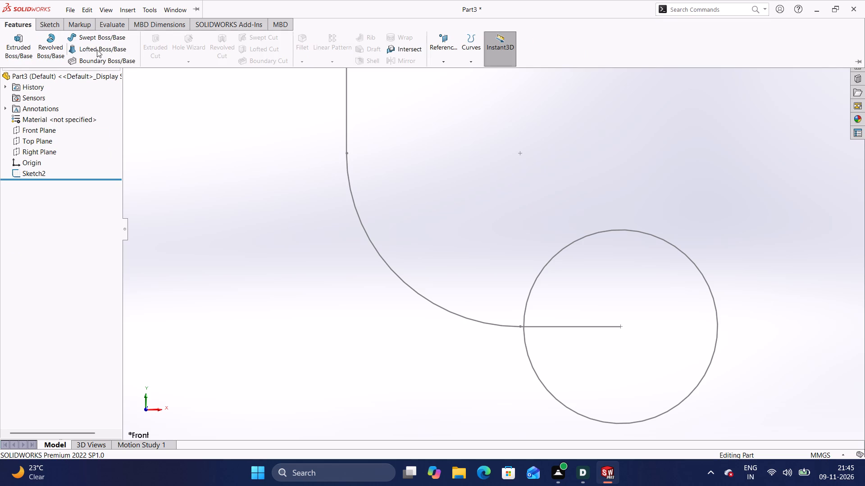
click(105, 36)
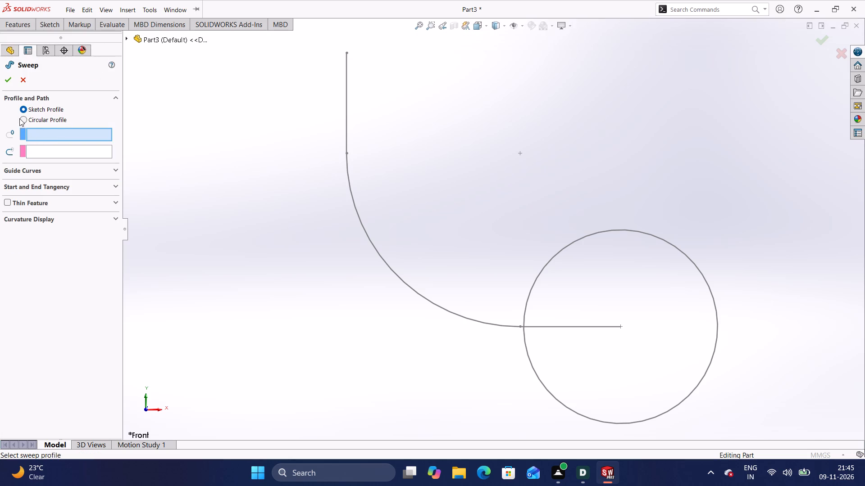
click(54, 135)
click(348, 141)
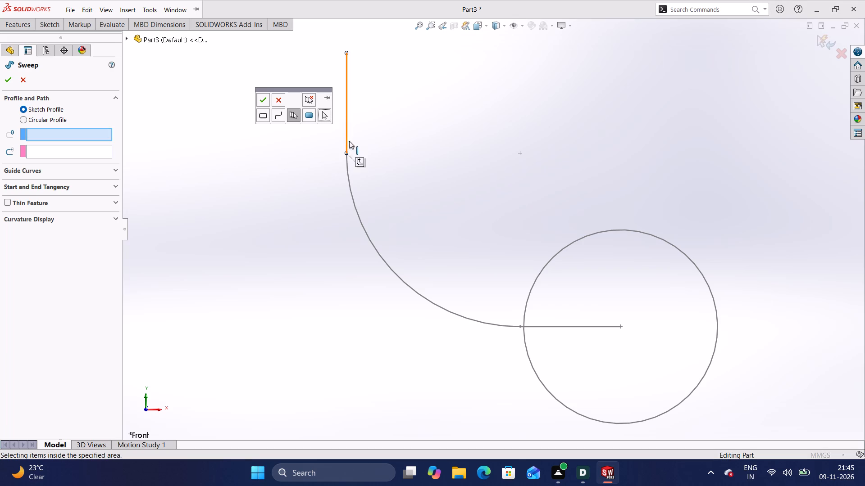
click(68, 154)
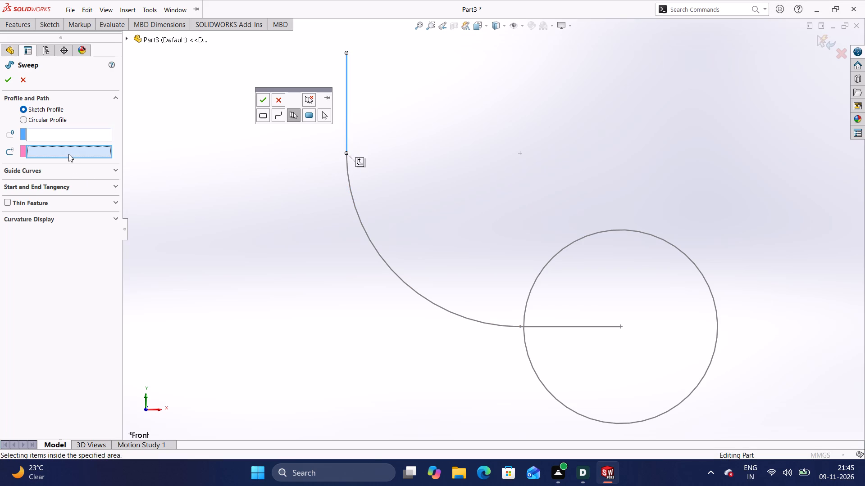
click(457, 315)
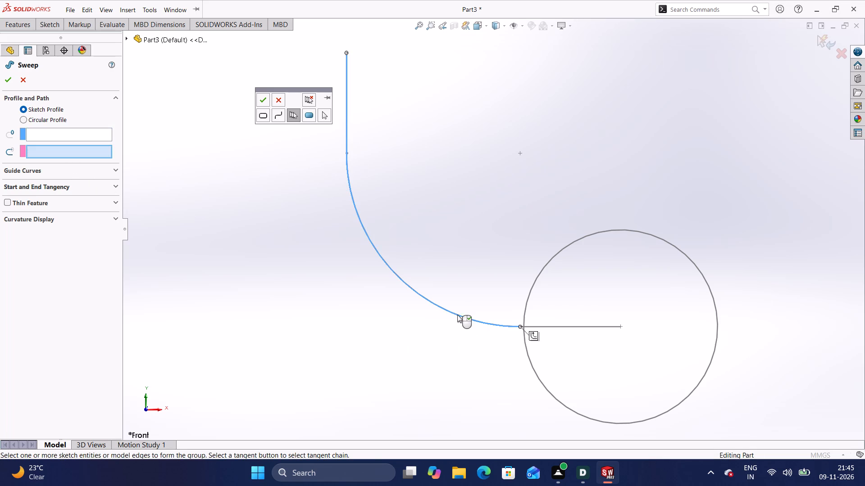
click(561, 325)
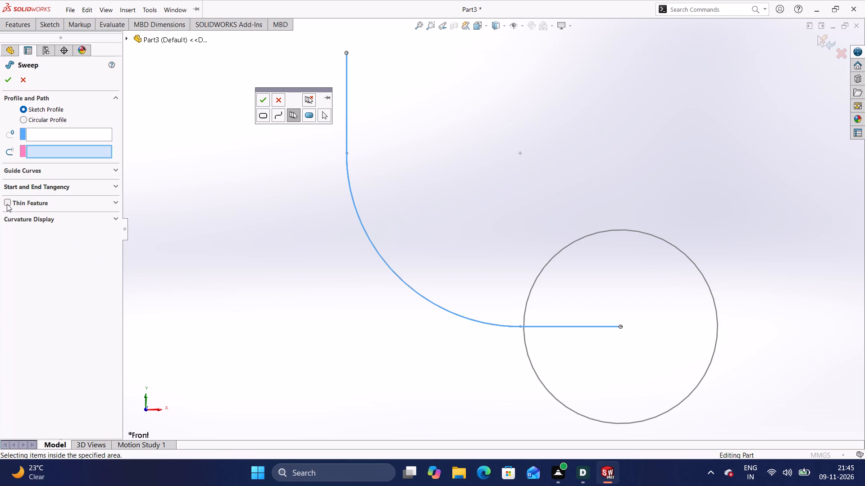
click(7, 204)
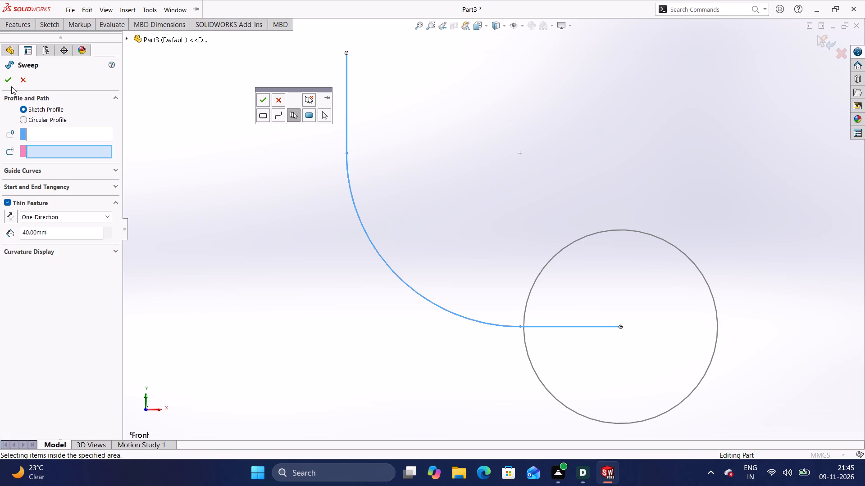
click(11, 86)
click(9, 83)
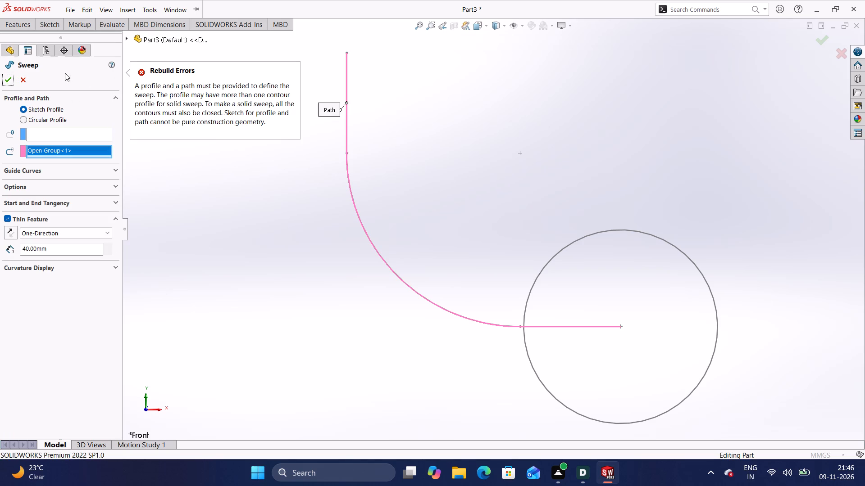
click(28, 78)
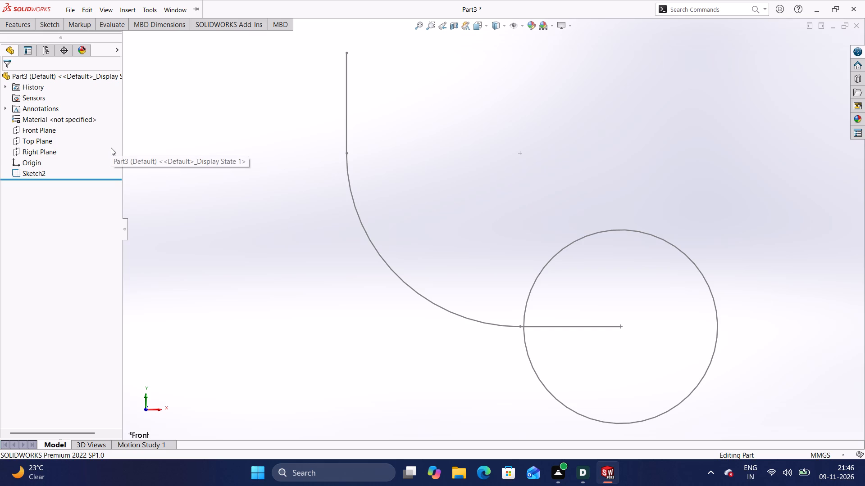
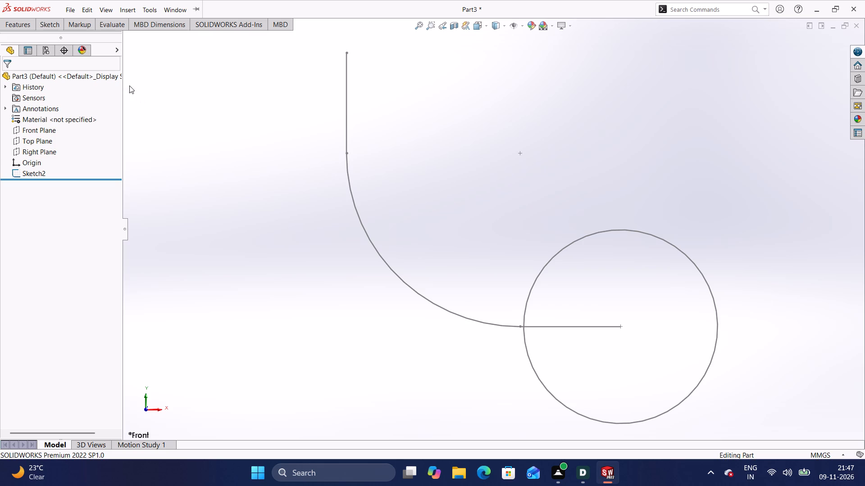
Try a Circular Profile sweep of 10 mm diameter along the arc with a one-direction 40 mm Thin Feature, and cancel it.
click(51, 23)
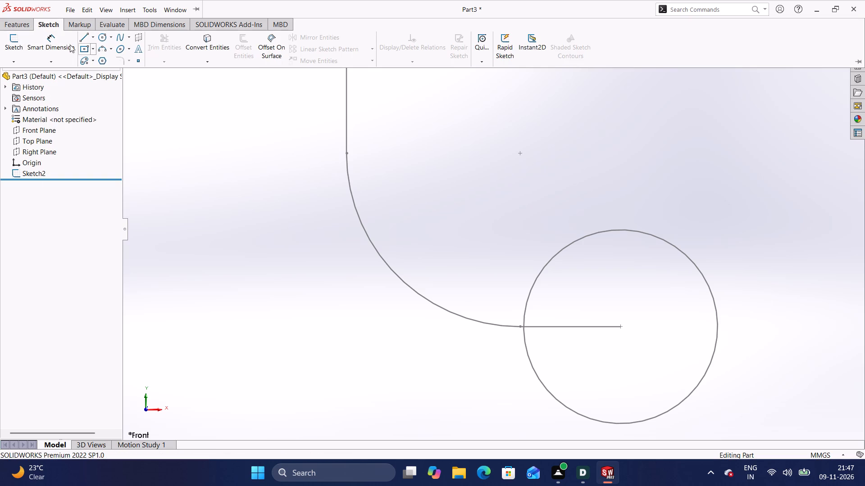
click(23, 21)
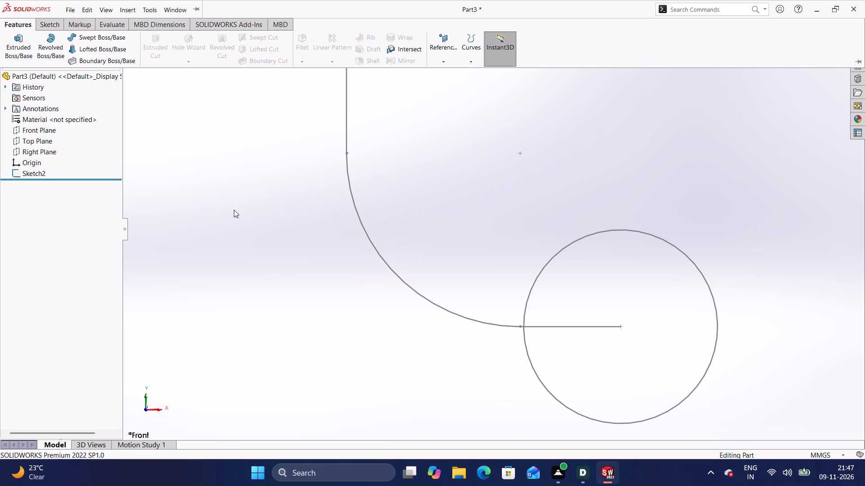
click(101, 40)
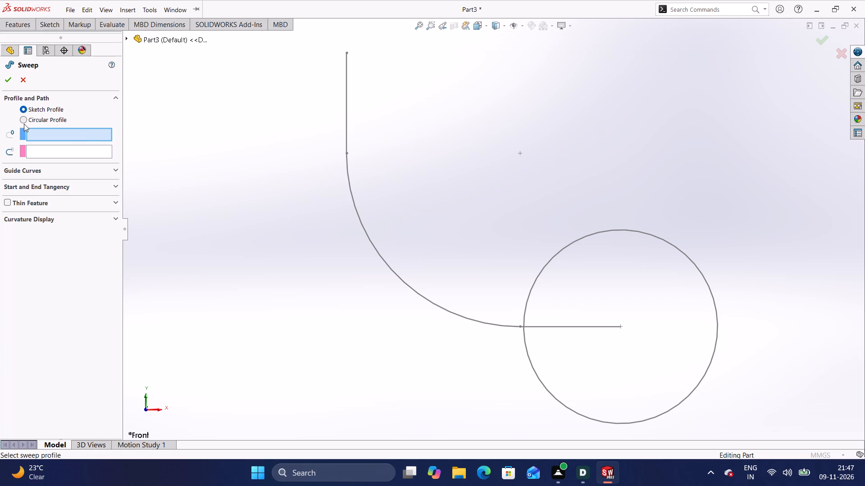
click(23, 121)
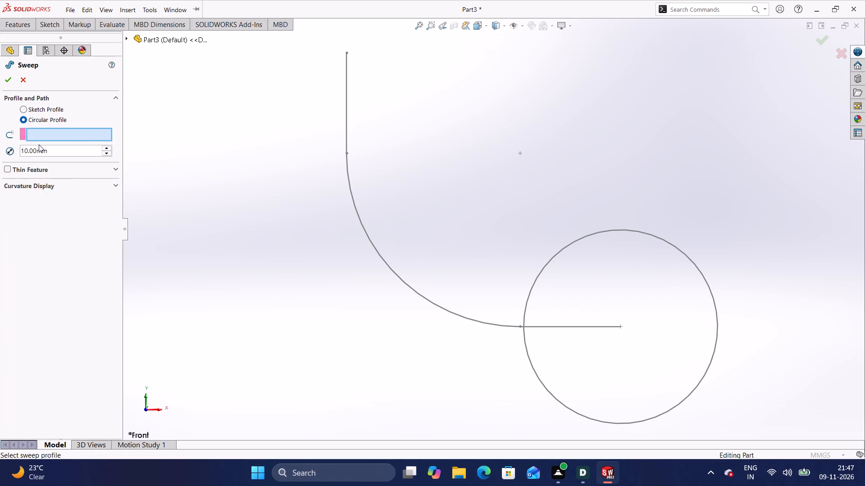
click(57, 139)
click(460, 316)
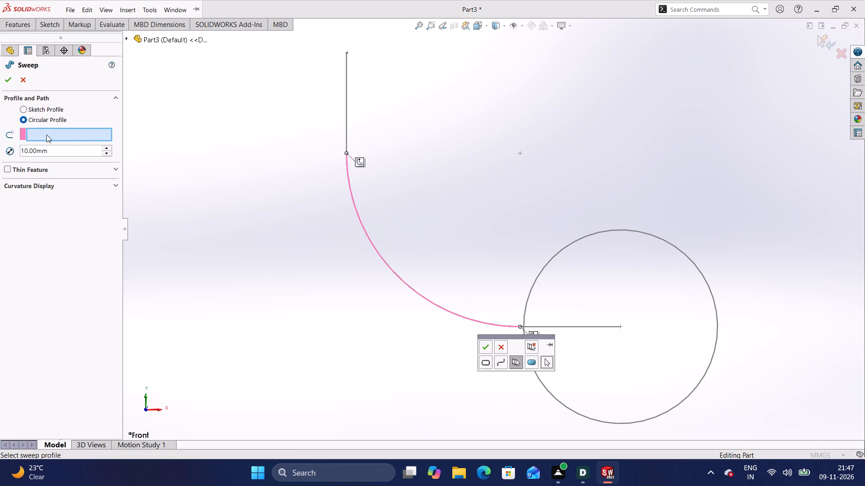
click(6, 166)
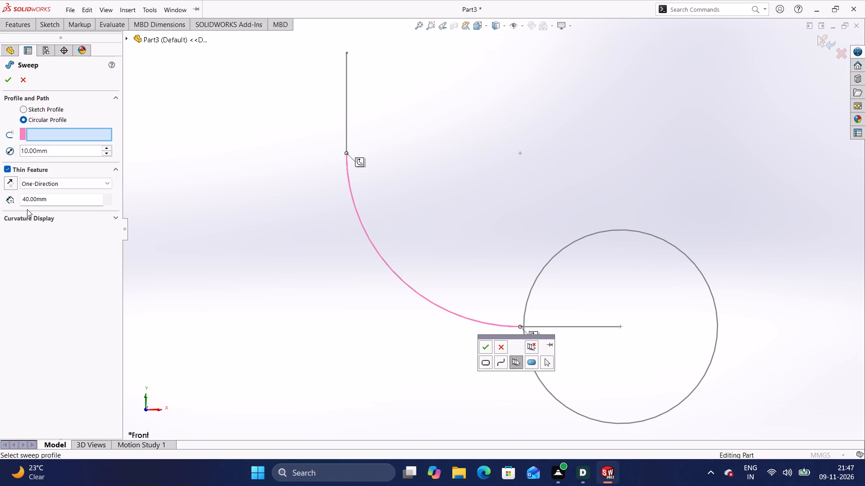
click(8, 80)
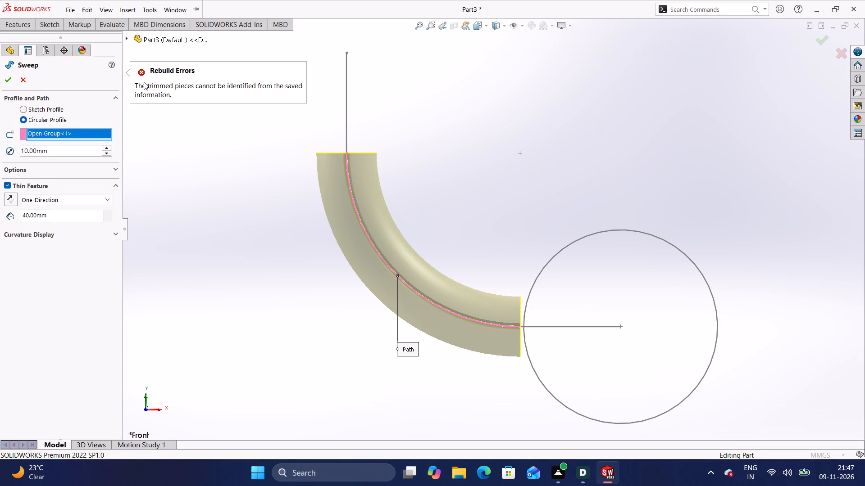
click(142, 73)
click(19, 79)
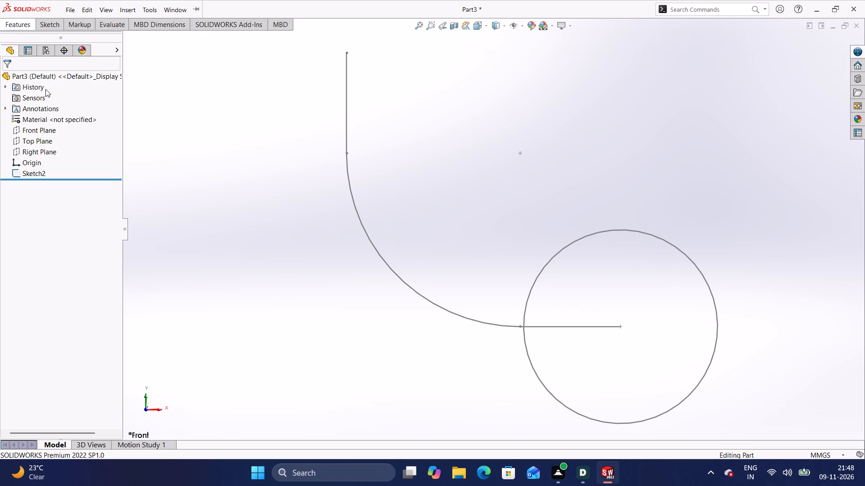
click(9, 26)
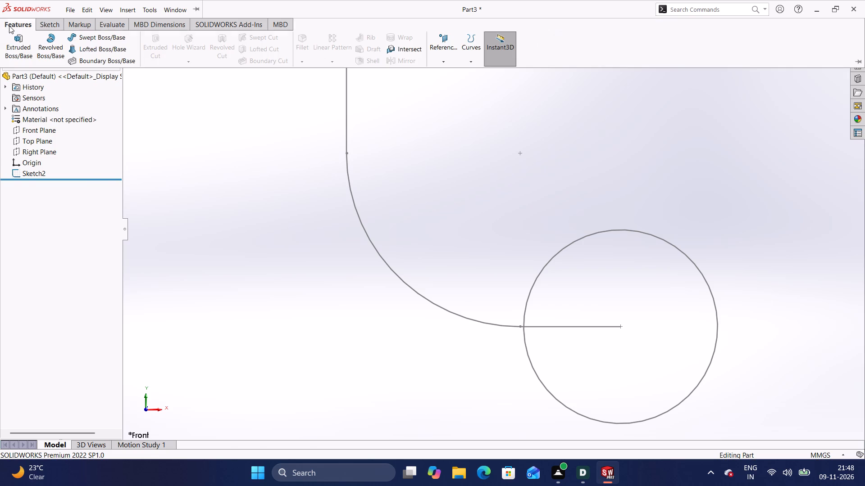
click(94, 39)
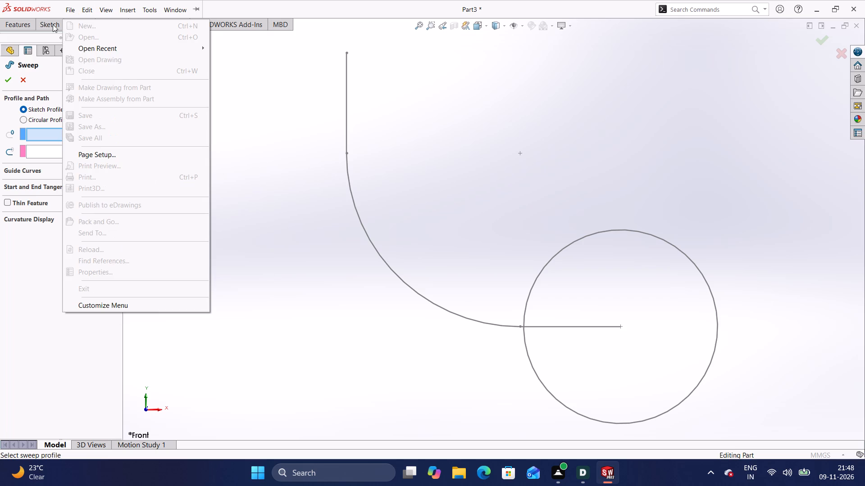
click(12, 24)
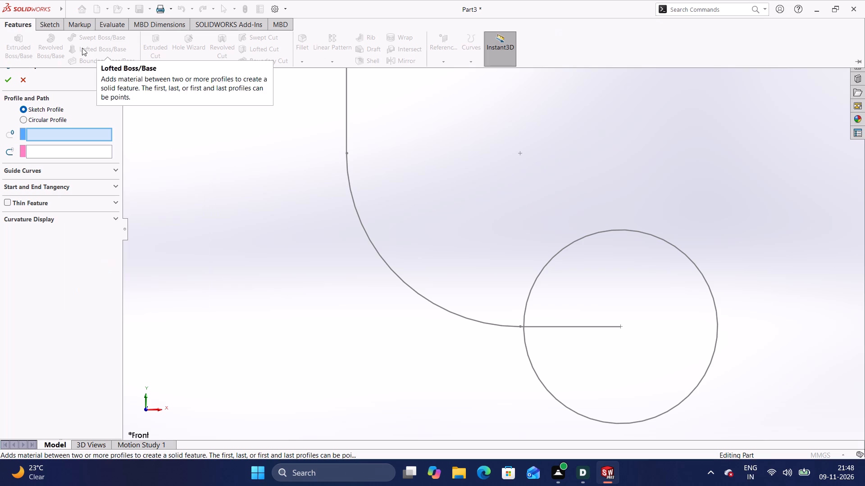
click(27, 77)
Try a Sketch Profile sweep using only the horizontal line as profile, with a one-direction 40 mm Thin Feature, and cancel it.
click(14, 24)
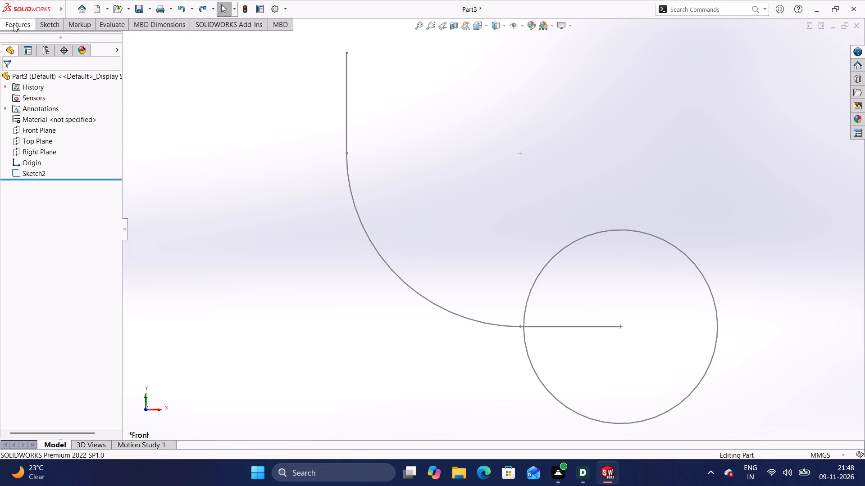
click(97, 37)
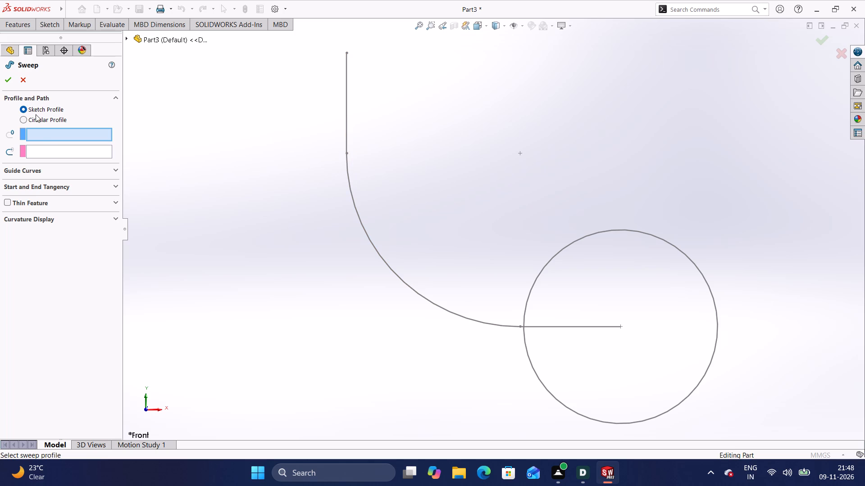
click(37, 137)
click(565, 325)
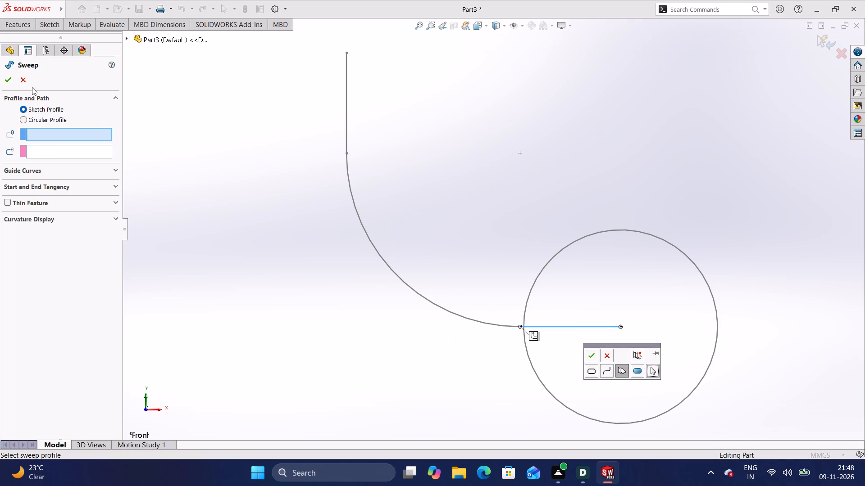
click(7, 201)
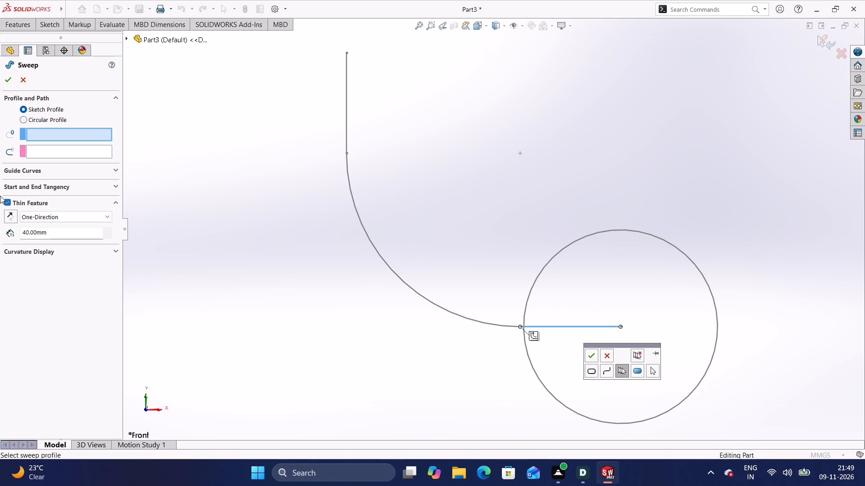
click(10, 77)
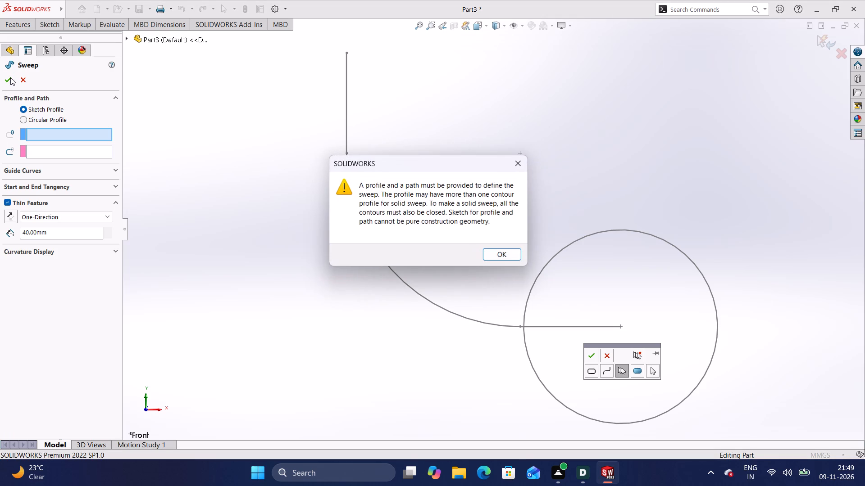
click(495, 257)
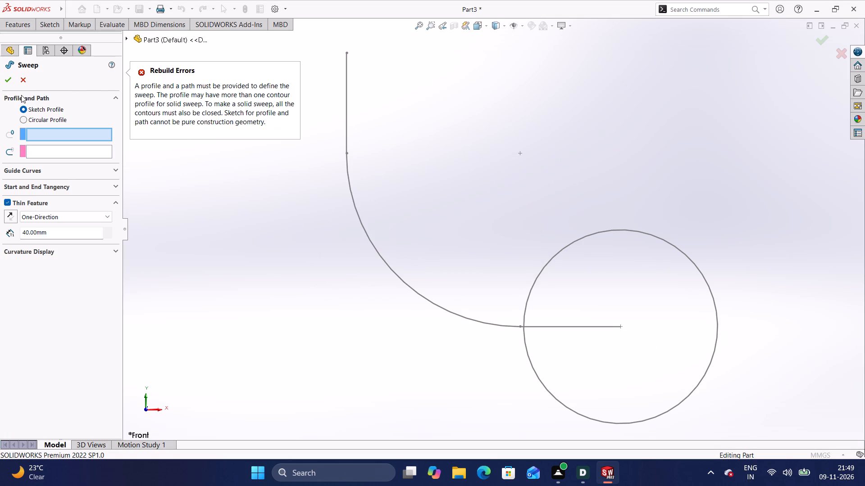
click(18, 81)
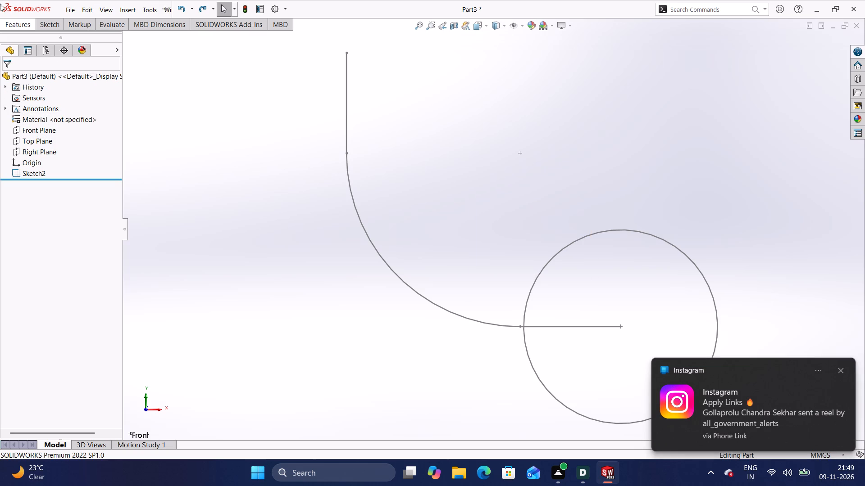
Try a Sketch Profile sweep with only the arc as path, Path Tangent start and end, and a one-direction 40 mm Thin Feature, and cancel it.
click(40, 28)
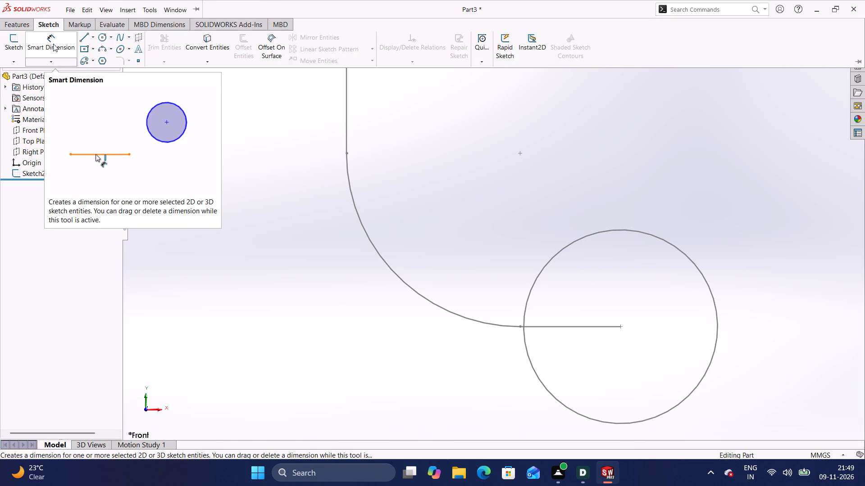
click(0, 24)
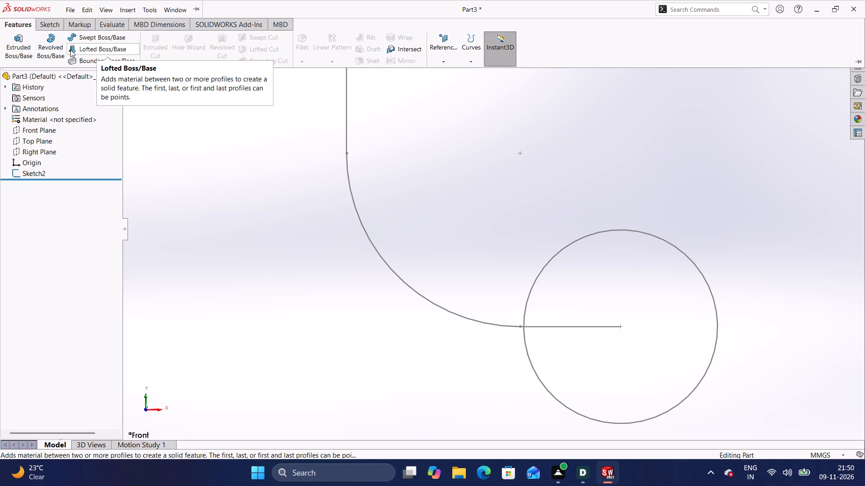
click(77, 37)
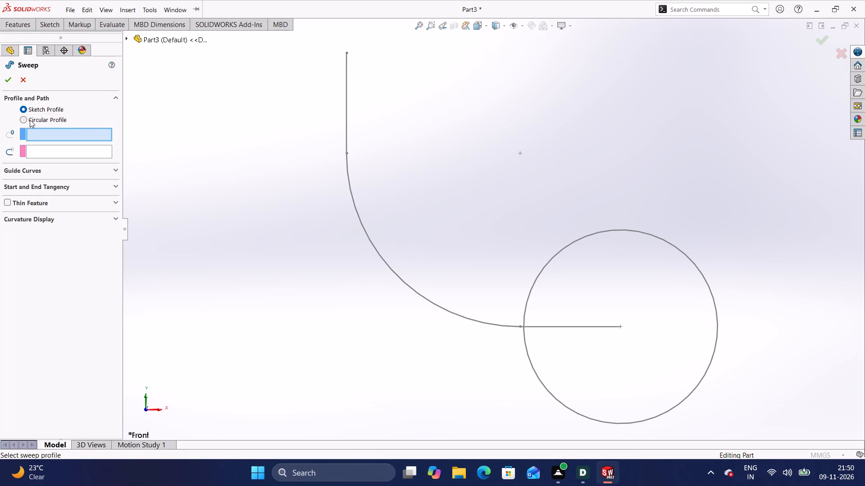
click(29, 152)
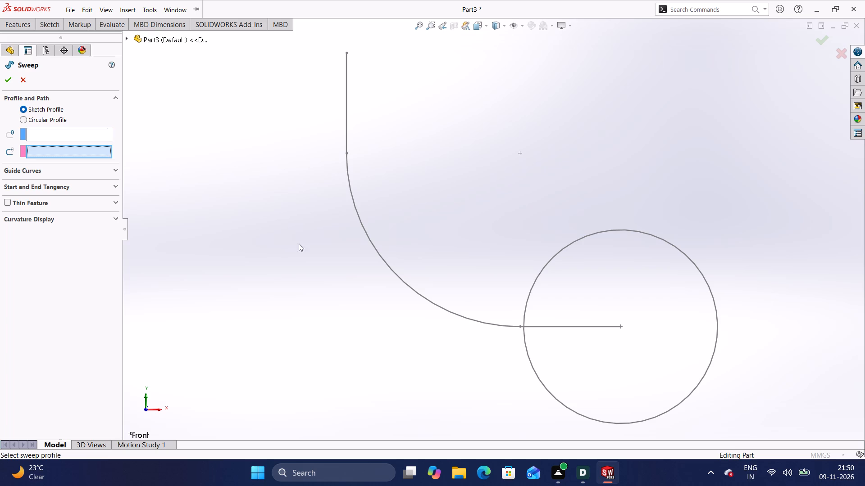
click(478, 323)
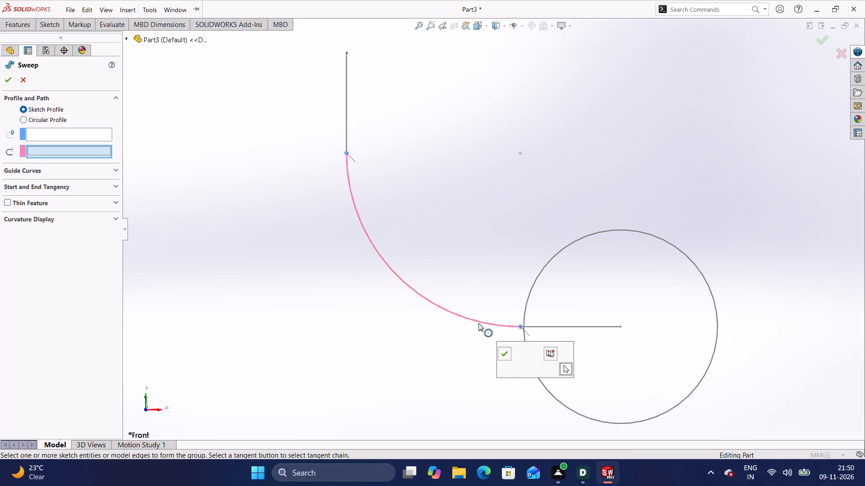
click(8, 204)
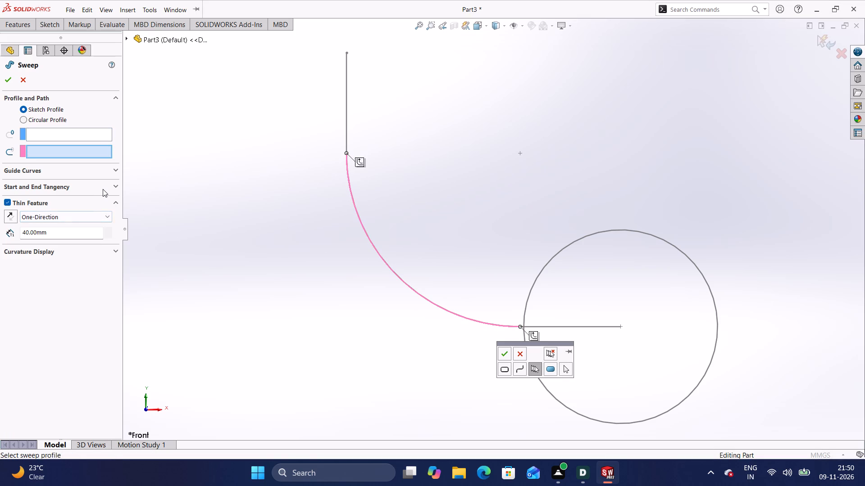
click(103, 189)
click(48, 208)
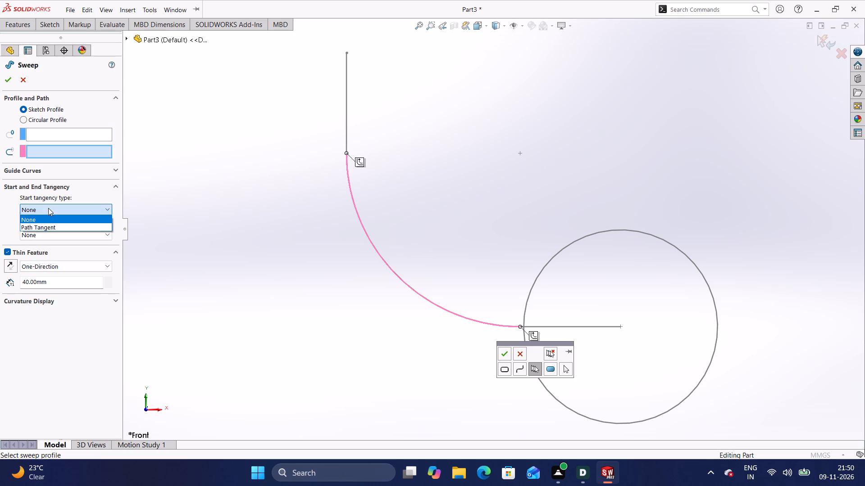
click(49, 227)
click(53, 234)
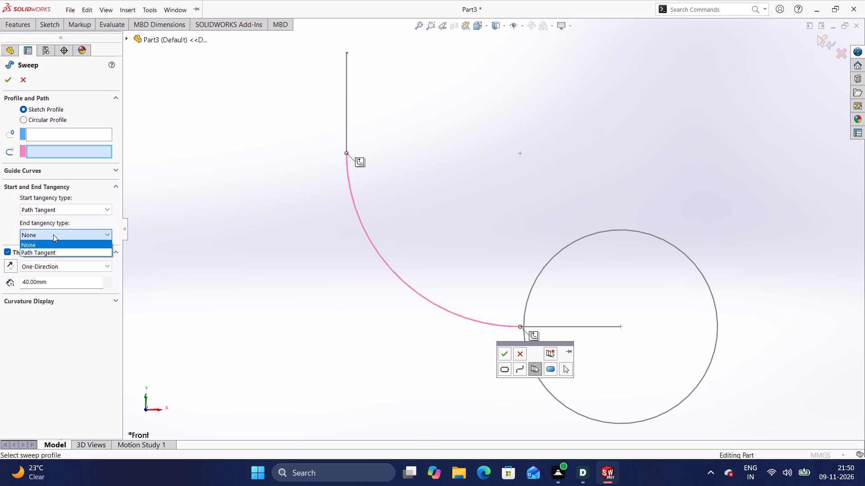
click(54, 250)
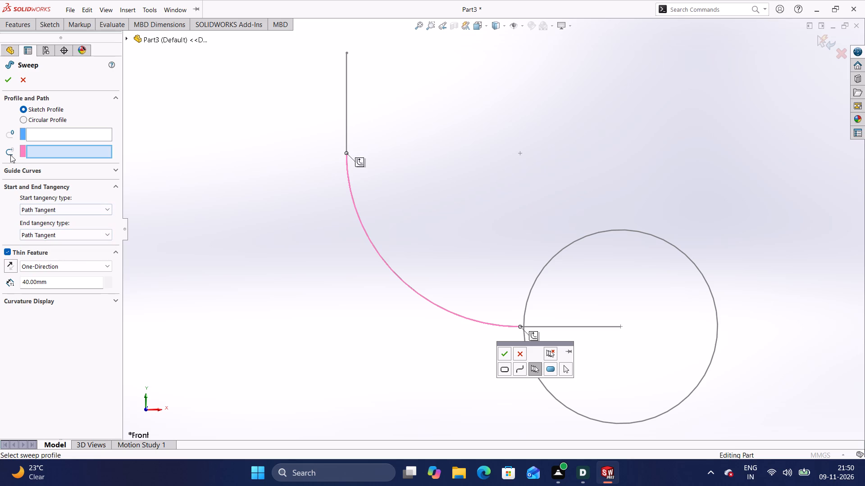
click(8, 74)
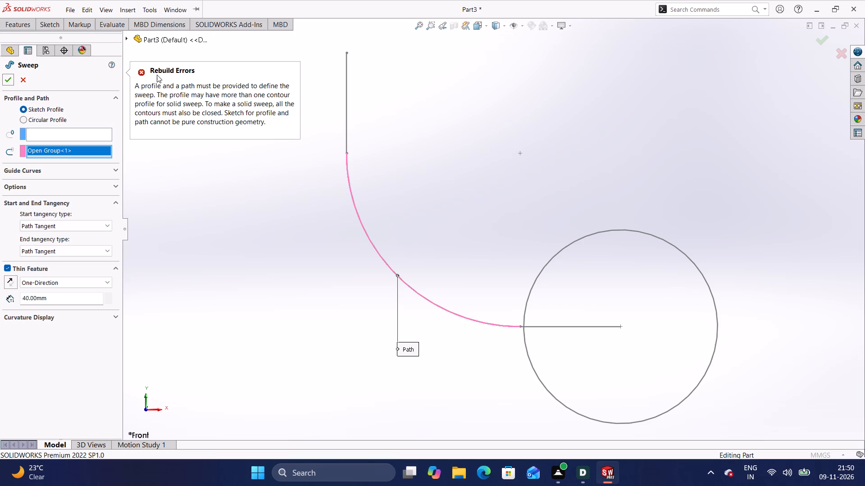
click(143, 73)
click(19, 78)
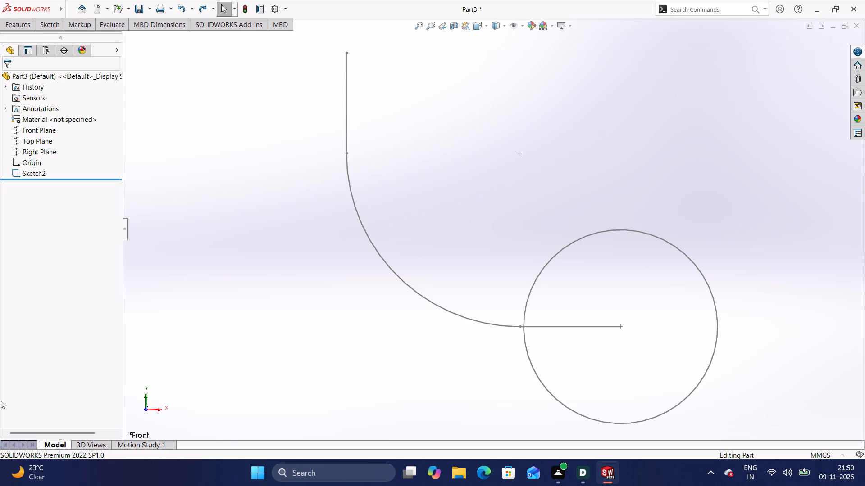
Set up a Sketch Profile sweep with a one-direction 40 mm Thin Feature, picking the arc and the horizontal line as its path.
click(13, 20)
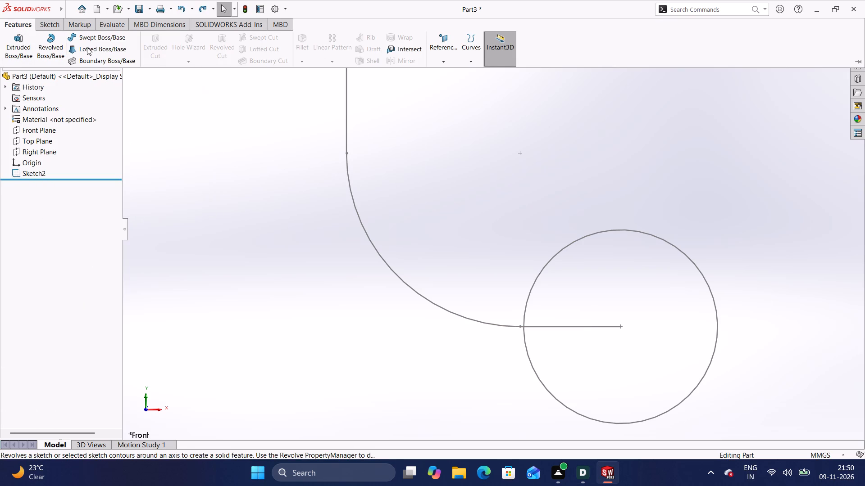
click(109, 36)
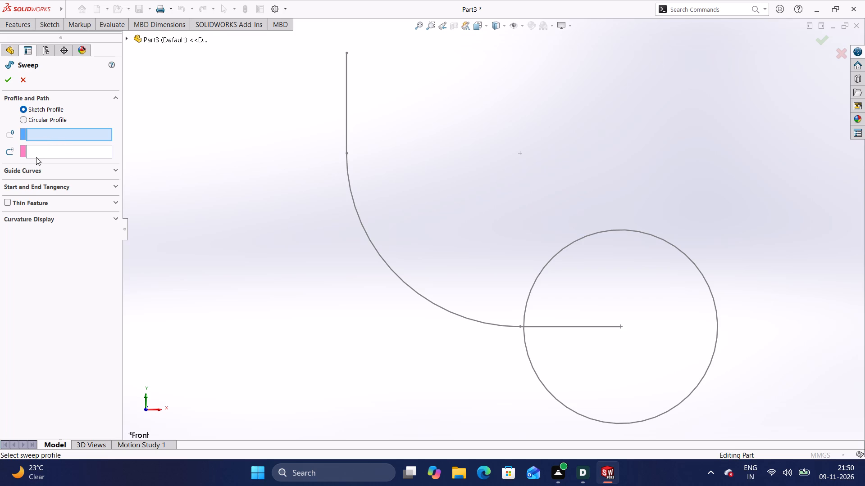
click(35, 154)
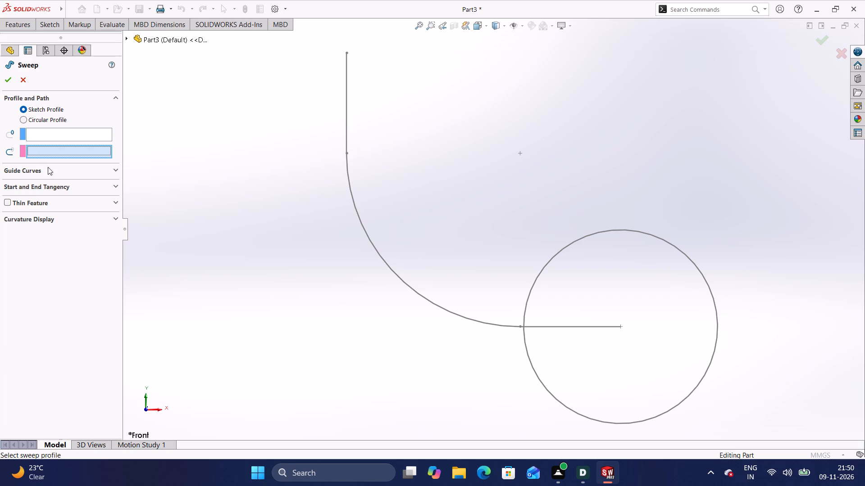
click(5, 204)
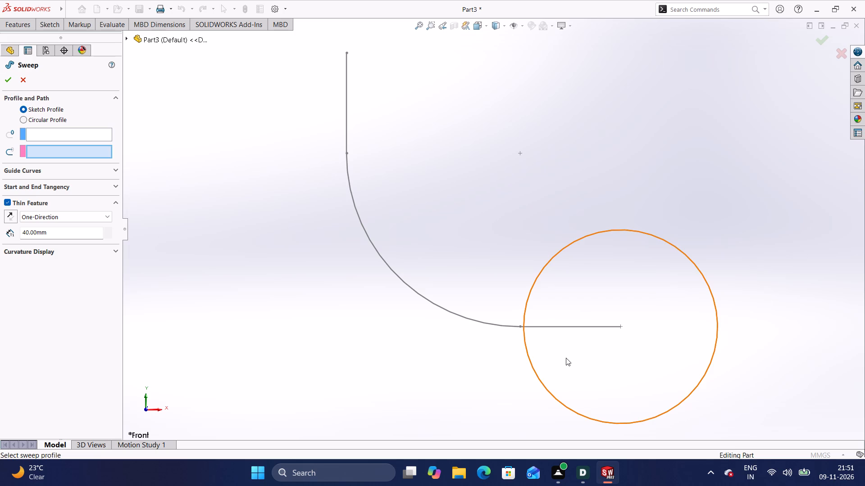
click(490, 324)
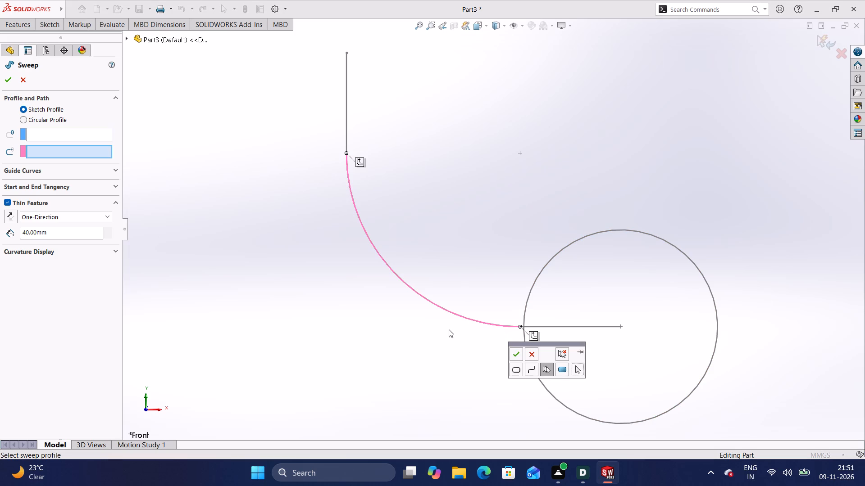
click(588, 324)
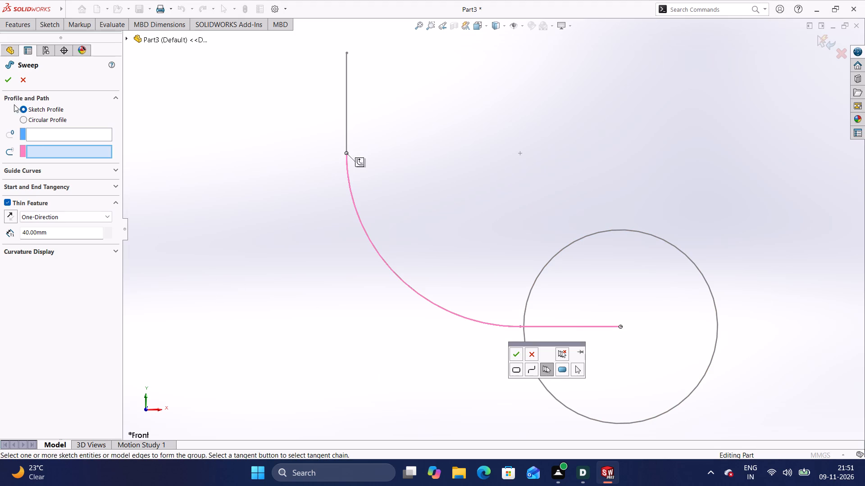
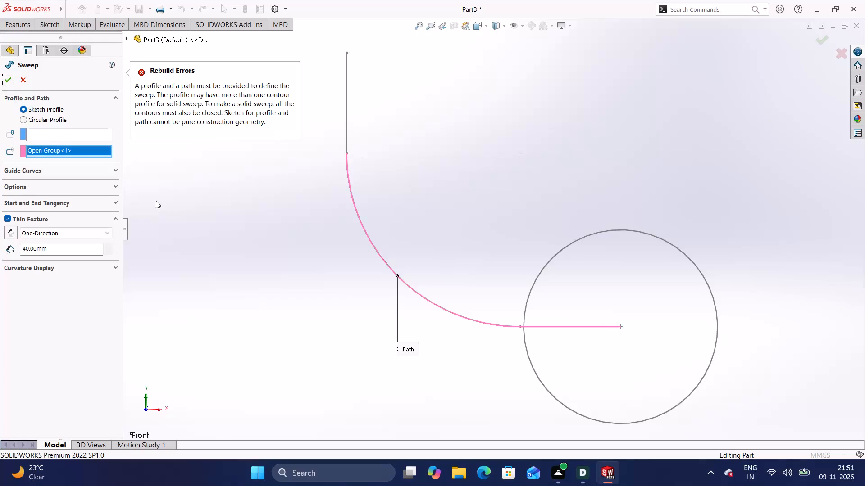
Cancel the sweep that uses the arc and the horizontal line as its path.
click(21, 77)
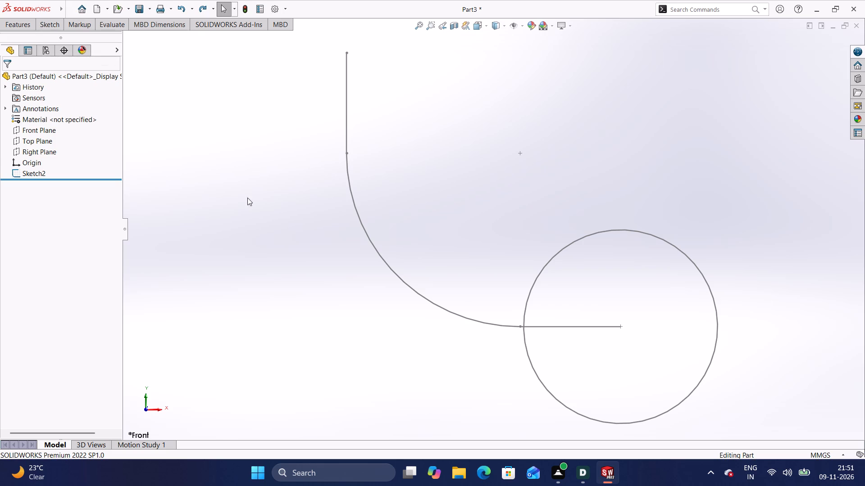
Undo all the sketch work, including the circle, dimensions, relations and line-arc-line path, until the part contains no sketch.
key(ctrl+z)
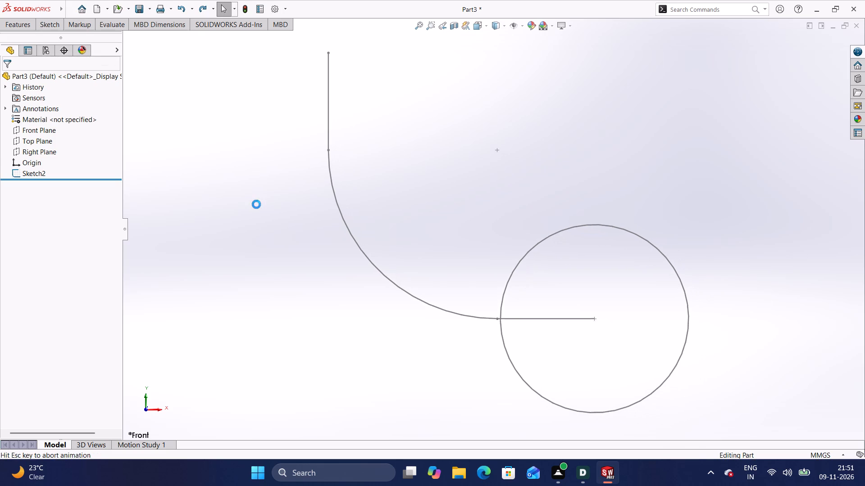
key(ctrl+z)
key(ctrl+z)
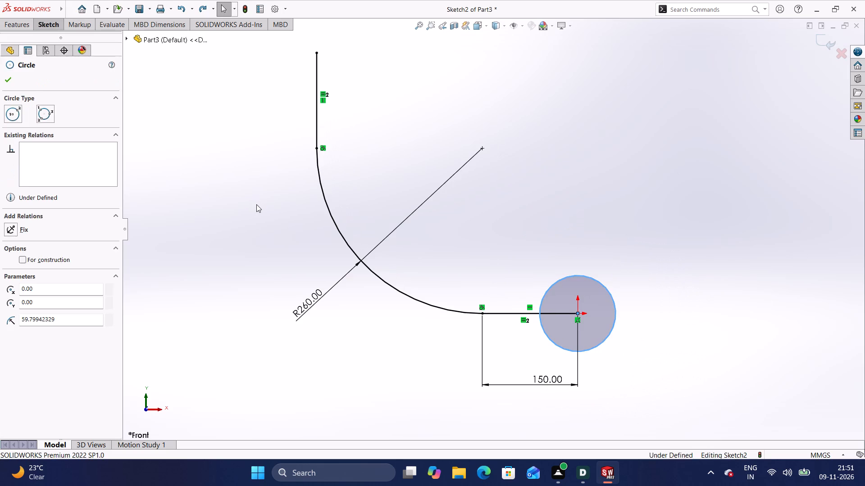
key(ctrl+z)
key(ctrl+z)
key(ctrl+z)
key(ctrl+z)
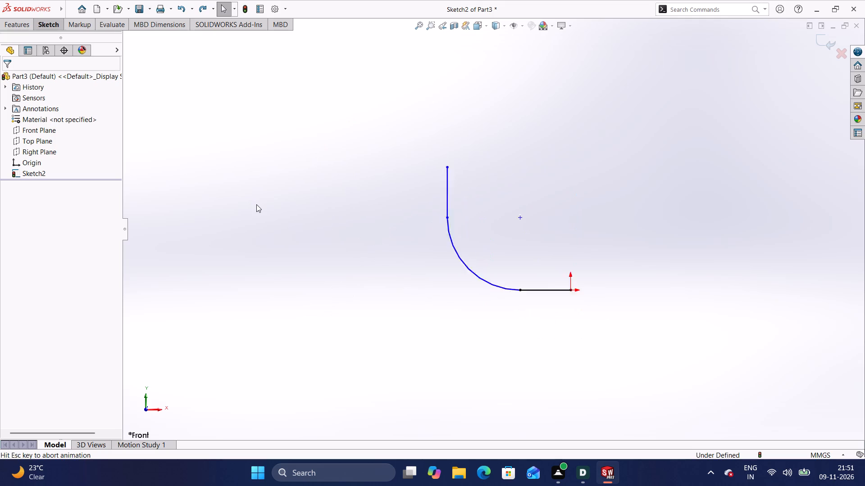
key(ctrl+z)
key(ctrl+z)
key(ctrl+z)
key(ctrl+z)
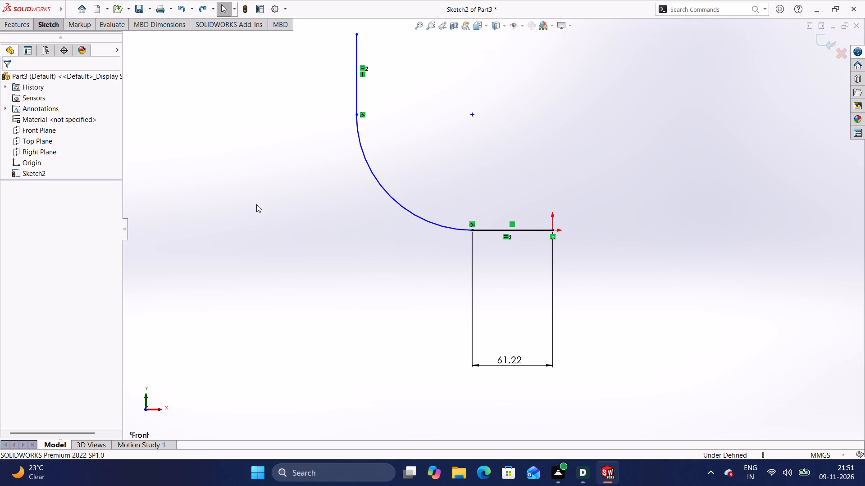
key(ctrl+z)
key(ctrl+z)
key(ctrl+z)
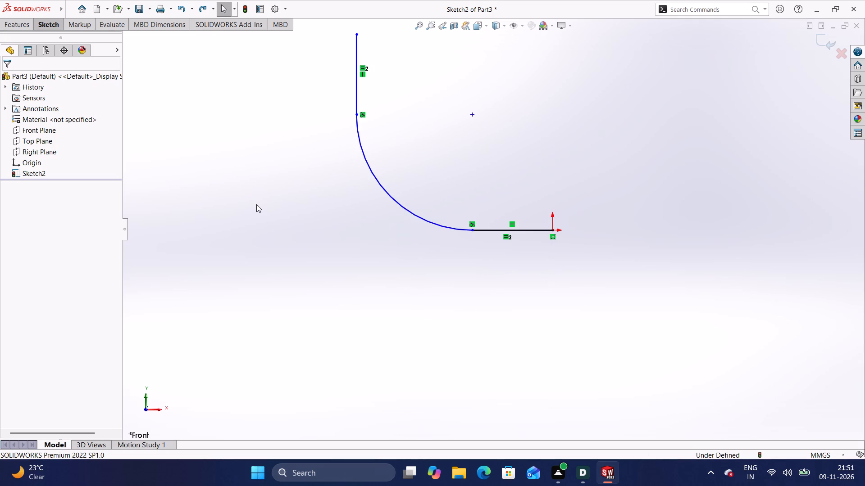
key(ctrl+z)
key(ctrl+z)
key(ctrl+z)
key(ctrl+z)
key(ctrl+z)
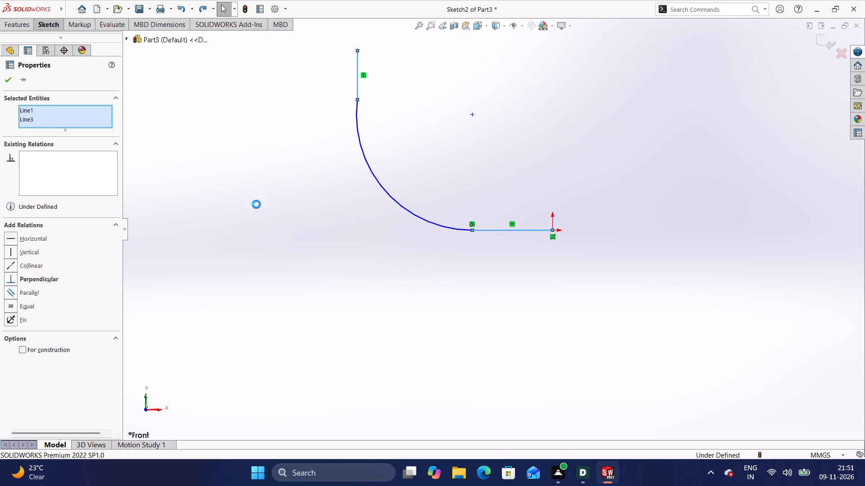
key(ctrl+z)
key(ctrl+z)
key(ctrl+z)
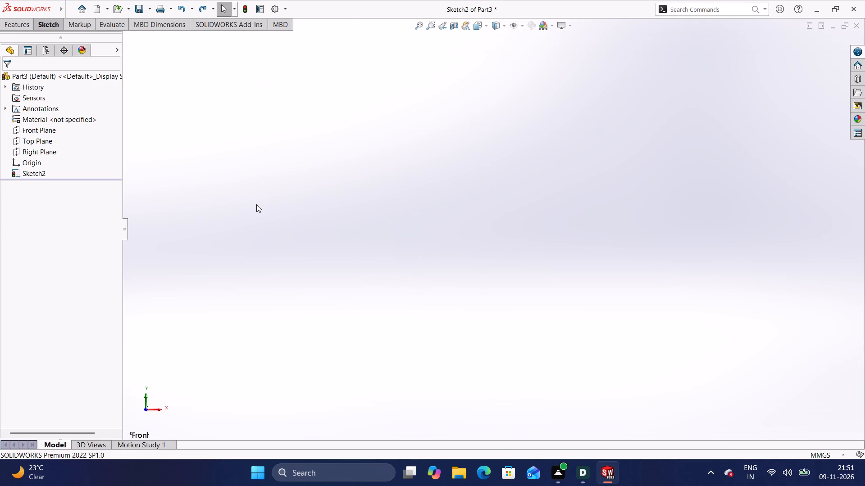
key(ctrl+z)
key(ctrl+z)
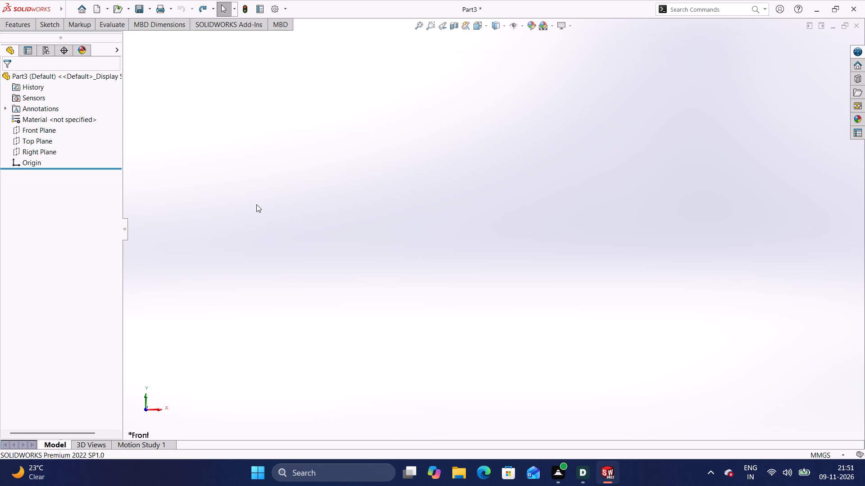
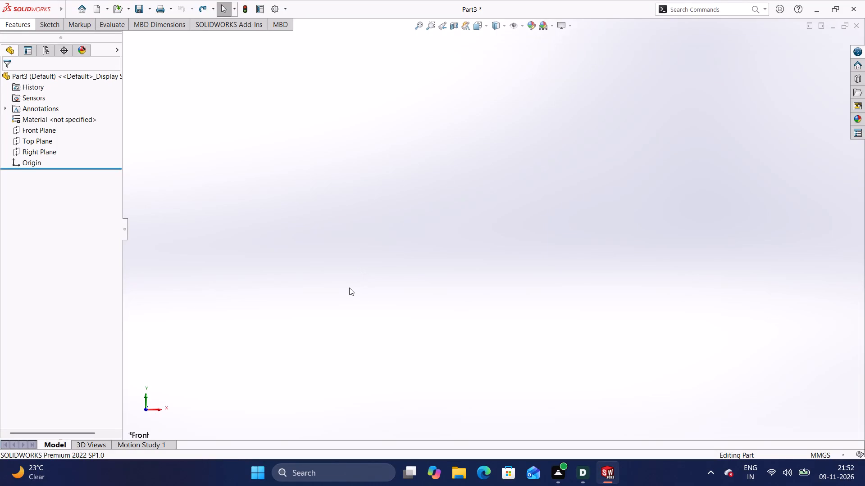
Start a new sketch on the Front Plane with the Line tool.
click(57, 126)
scroll(203, 171, up, 3)
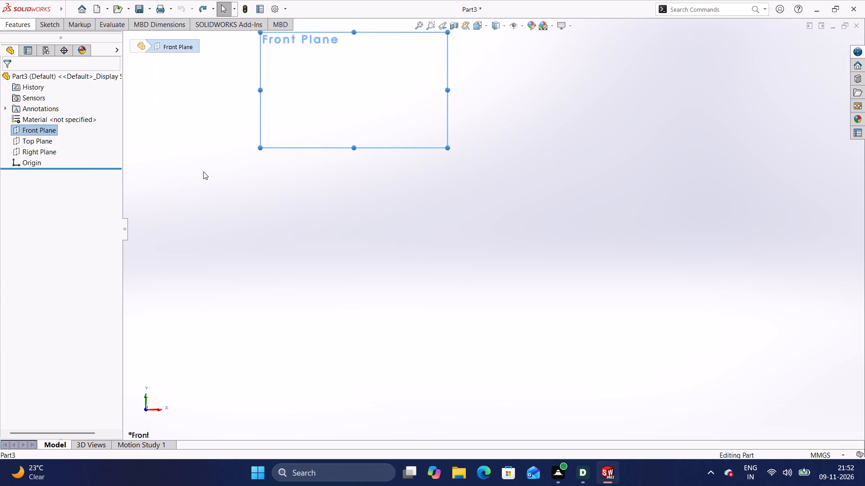
scroll(203, 171, up, 3)
scroll(420, 106, up, 3)
scroll(441, 128, down, 3)
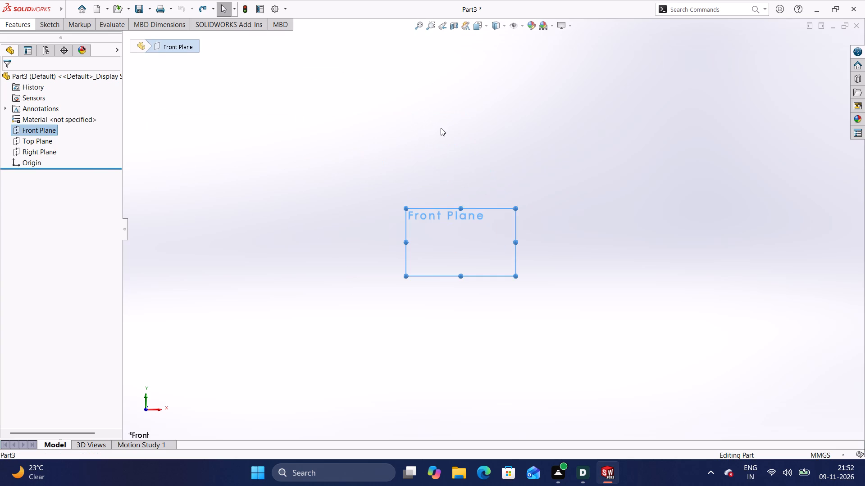
scroll(458, 212, down, 3)
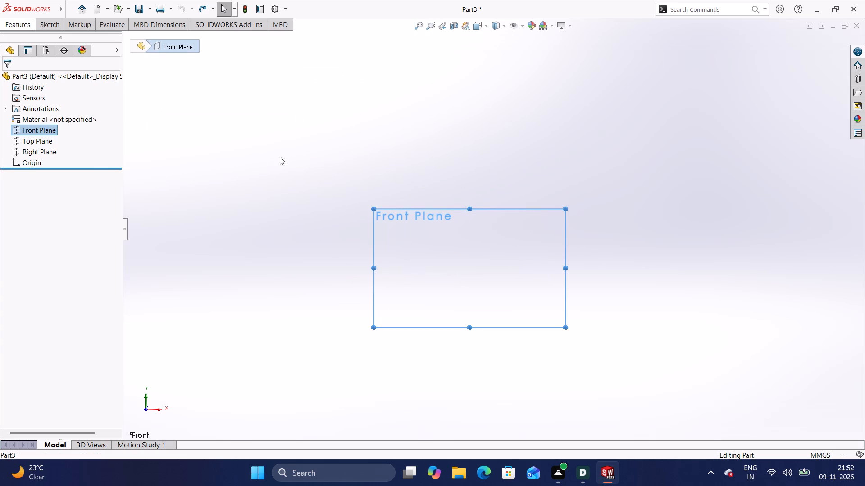
click(47, 29)
click(83, 35)
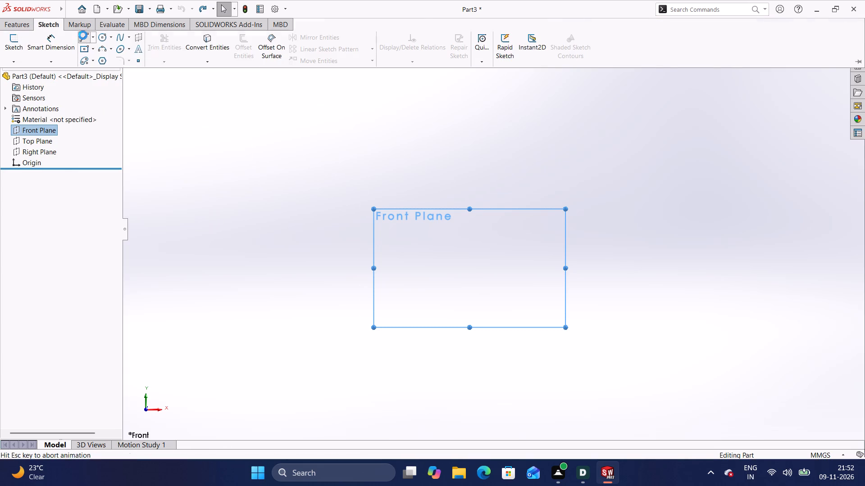
scroll(314, 184, up, 5)
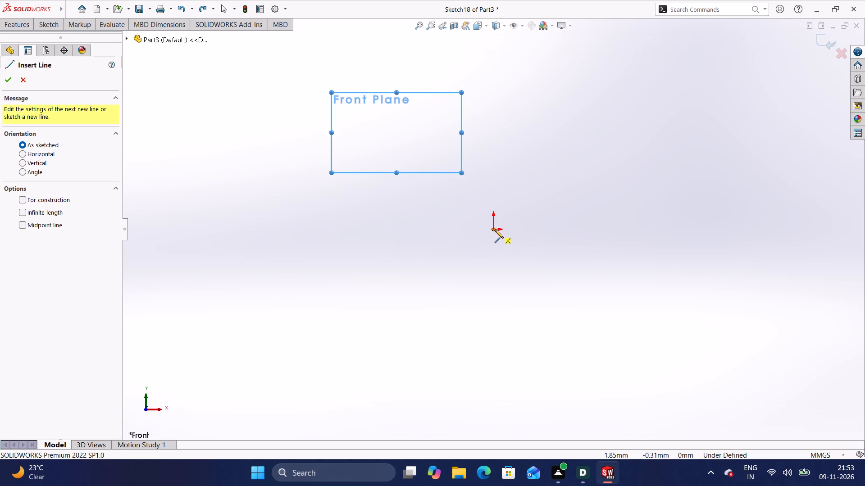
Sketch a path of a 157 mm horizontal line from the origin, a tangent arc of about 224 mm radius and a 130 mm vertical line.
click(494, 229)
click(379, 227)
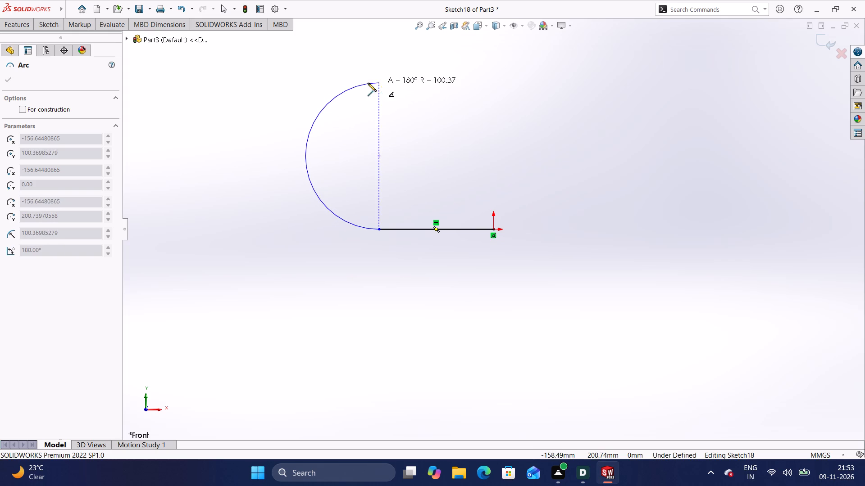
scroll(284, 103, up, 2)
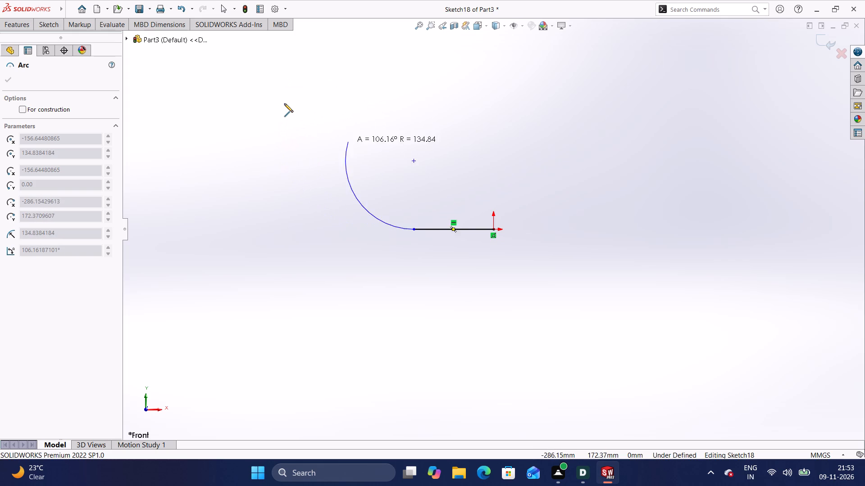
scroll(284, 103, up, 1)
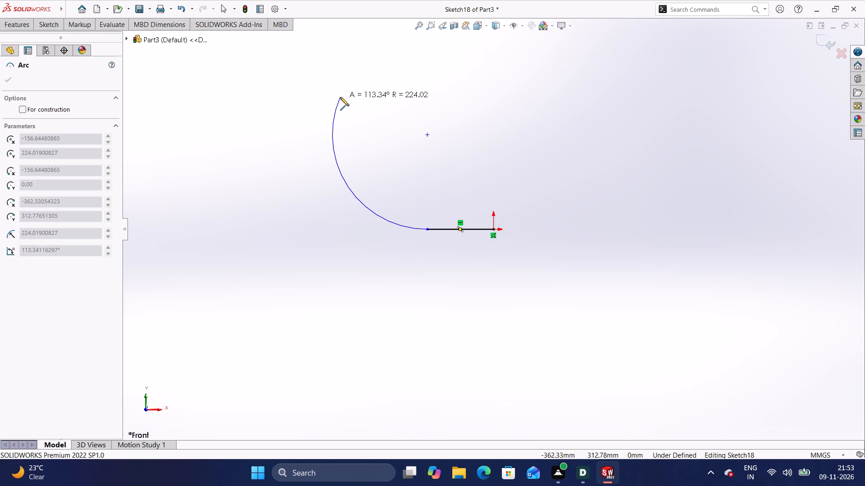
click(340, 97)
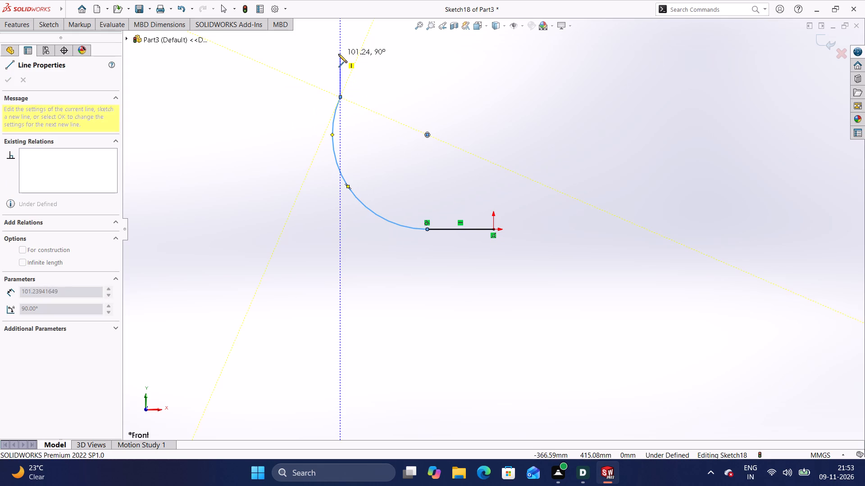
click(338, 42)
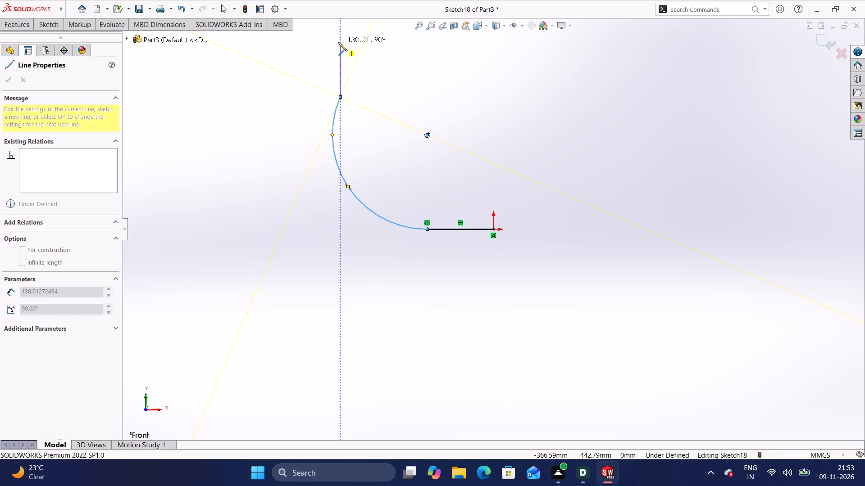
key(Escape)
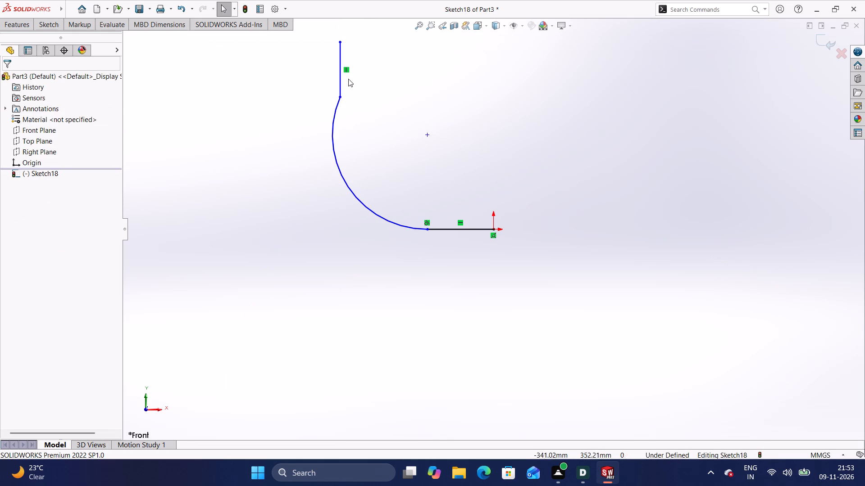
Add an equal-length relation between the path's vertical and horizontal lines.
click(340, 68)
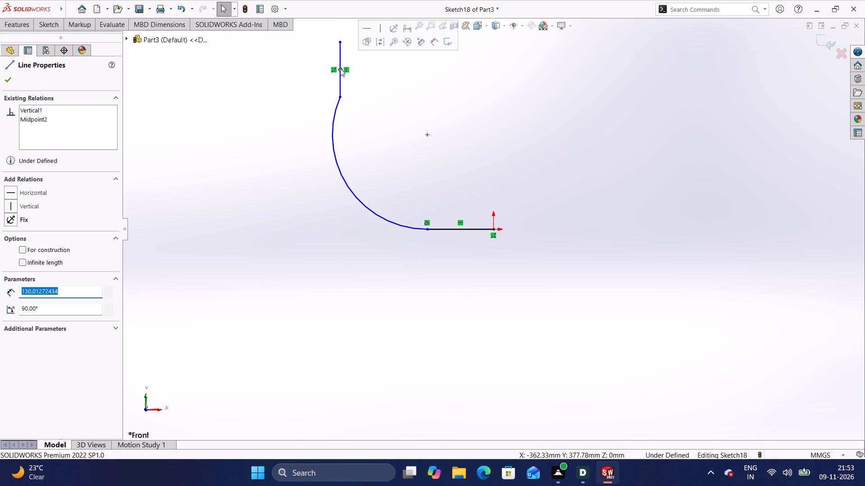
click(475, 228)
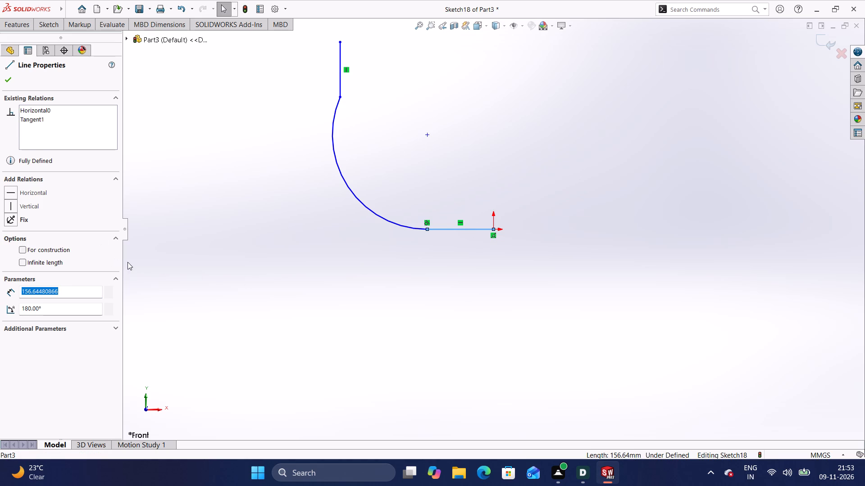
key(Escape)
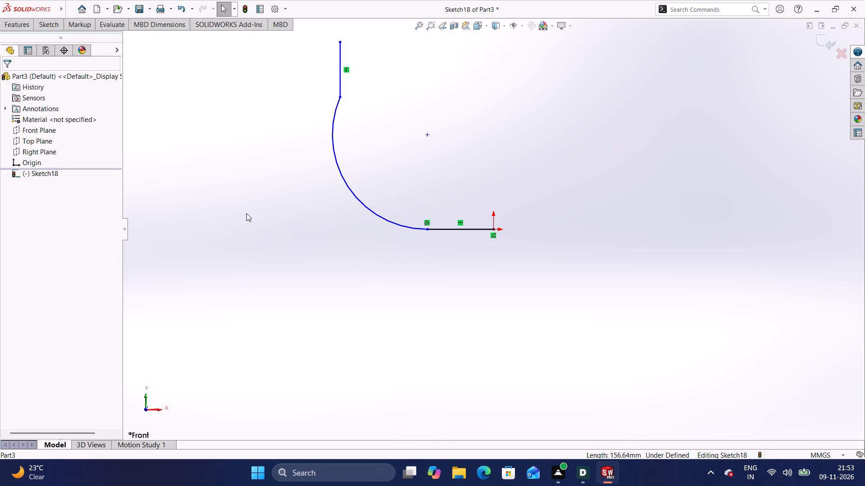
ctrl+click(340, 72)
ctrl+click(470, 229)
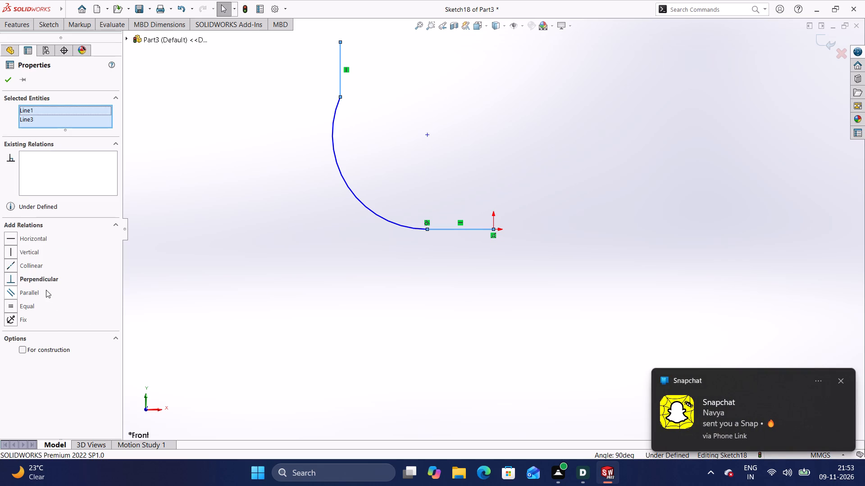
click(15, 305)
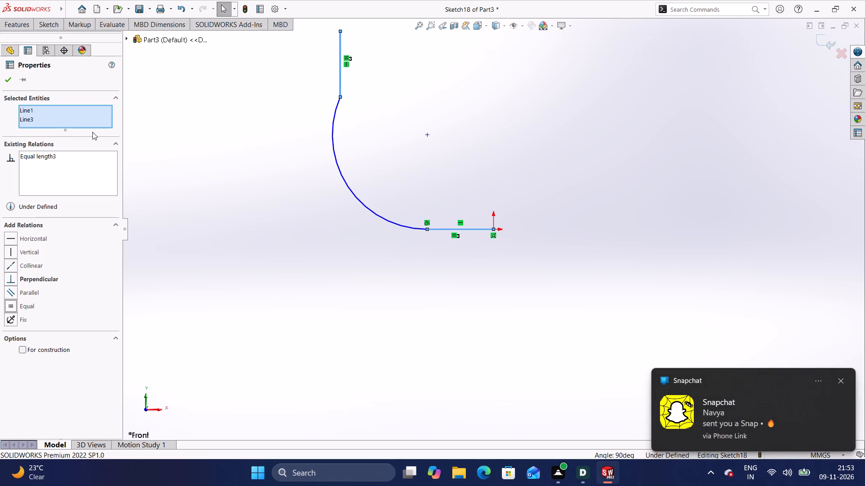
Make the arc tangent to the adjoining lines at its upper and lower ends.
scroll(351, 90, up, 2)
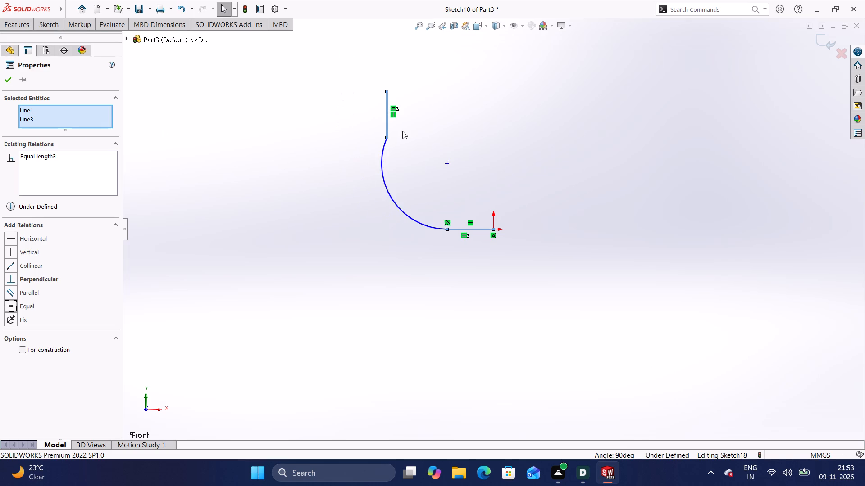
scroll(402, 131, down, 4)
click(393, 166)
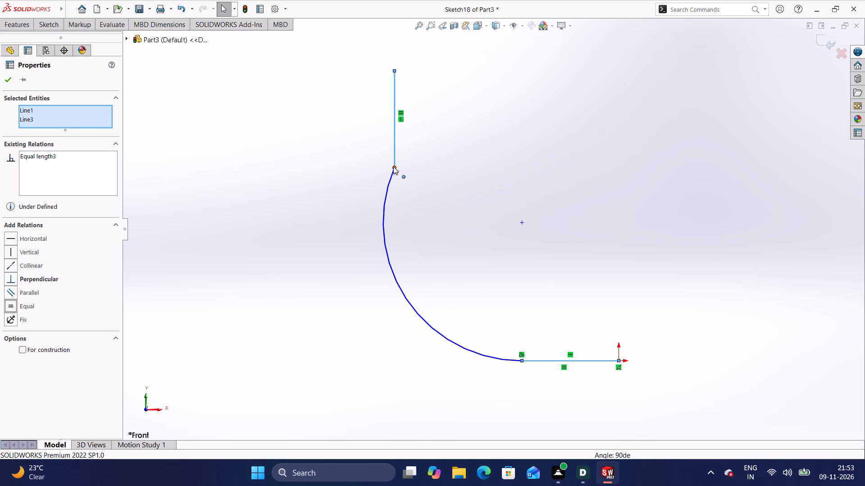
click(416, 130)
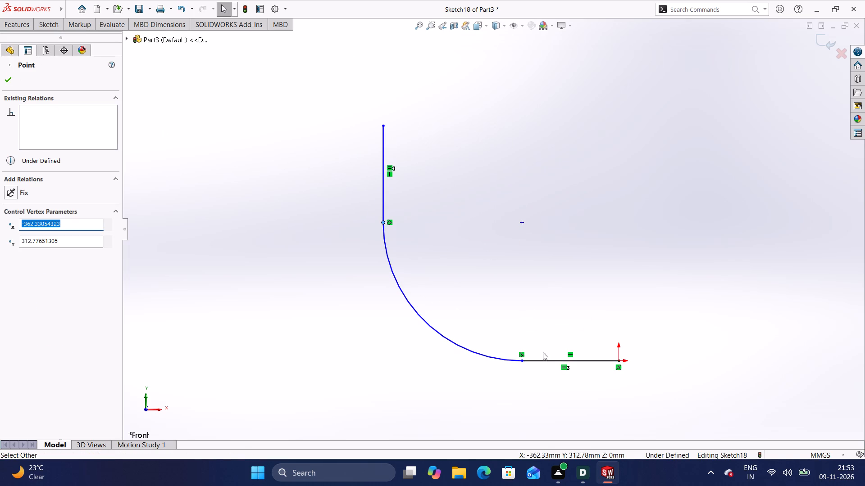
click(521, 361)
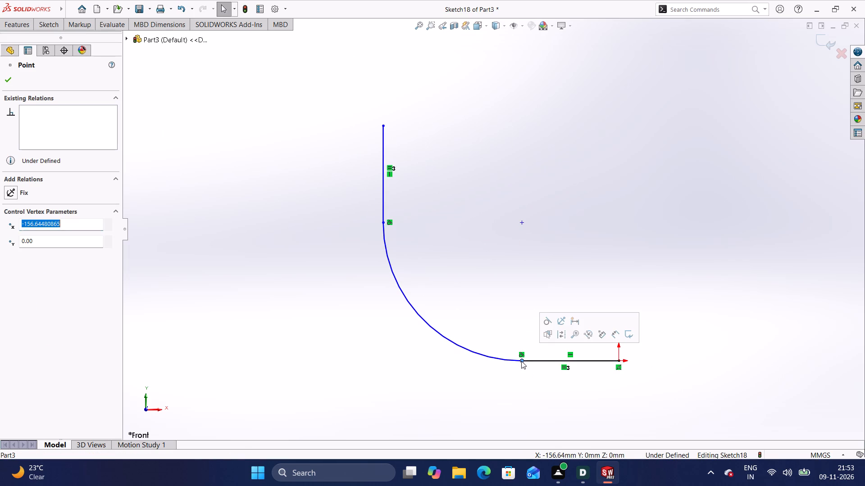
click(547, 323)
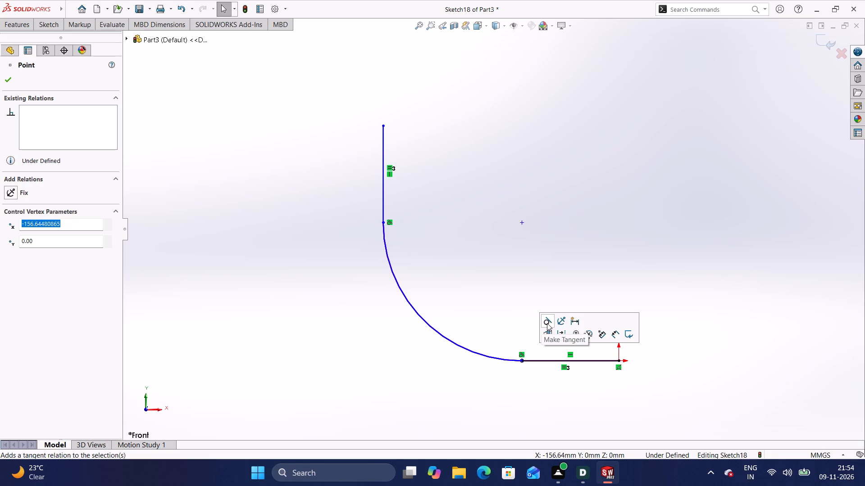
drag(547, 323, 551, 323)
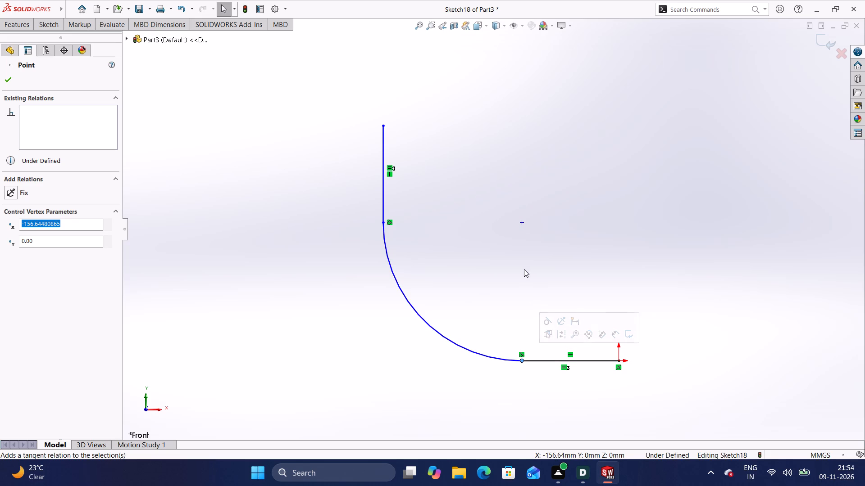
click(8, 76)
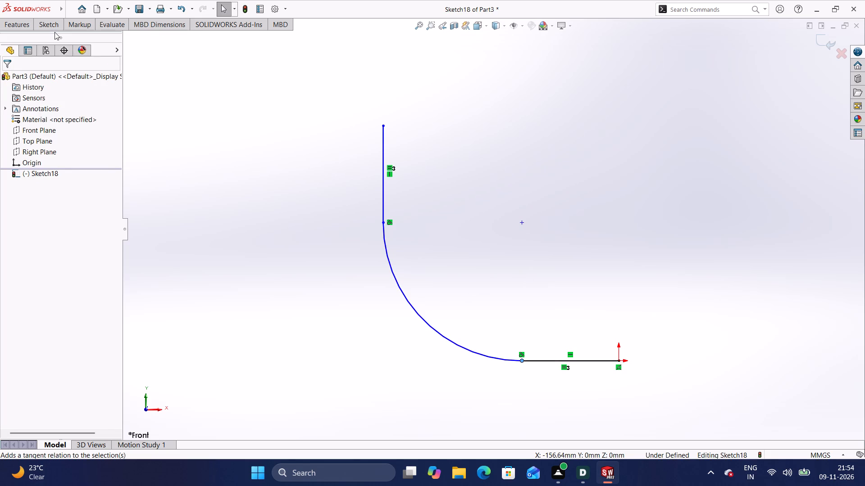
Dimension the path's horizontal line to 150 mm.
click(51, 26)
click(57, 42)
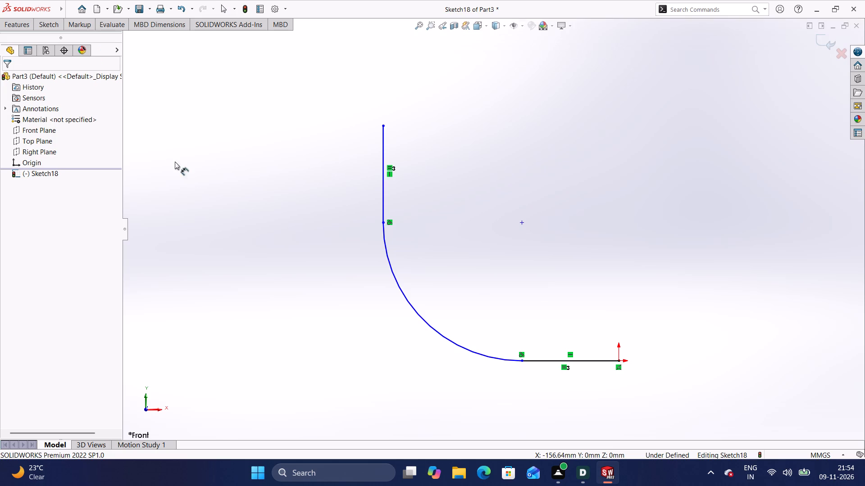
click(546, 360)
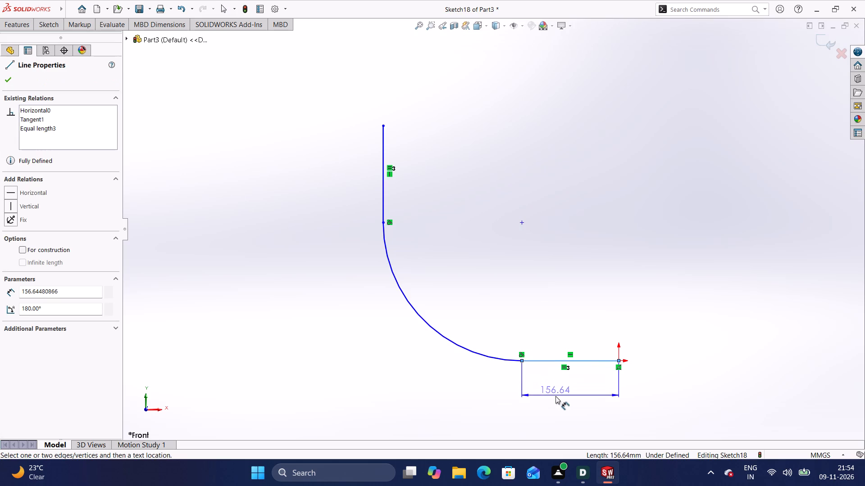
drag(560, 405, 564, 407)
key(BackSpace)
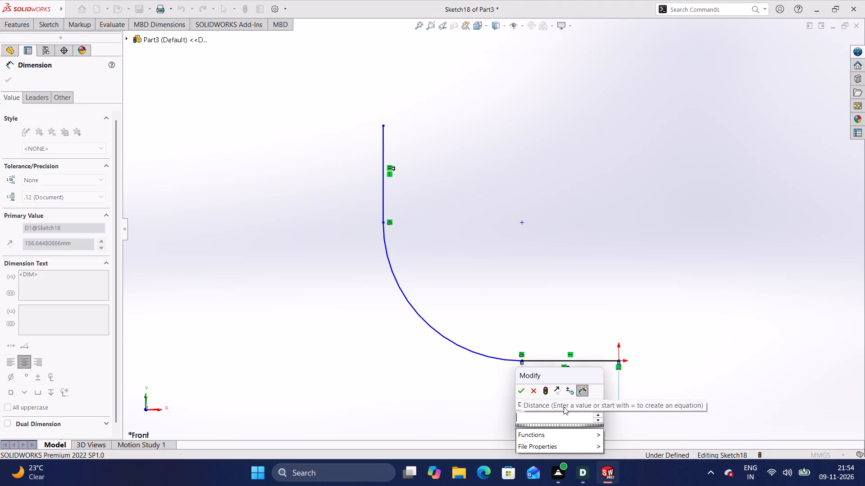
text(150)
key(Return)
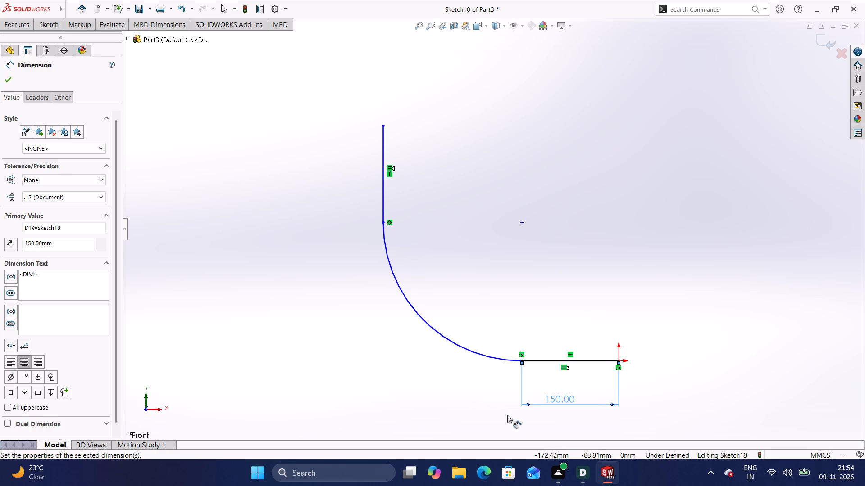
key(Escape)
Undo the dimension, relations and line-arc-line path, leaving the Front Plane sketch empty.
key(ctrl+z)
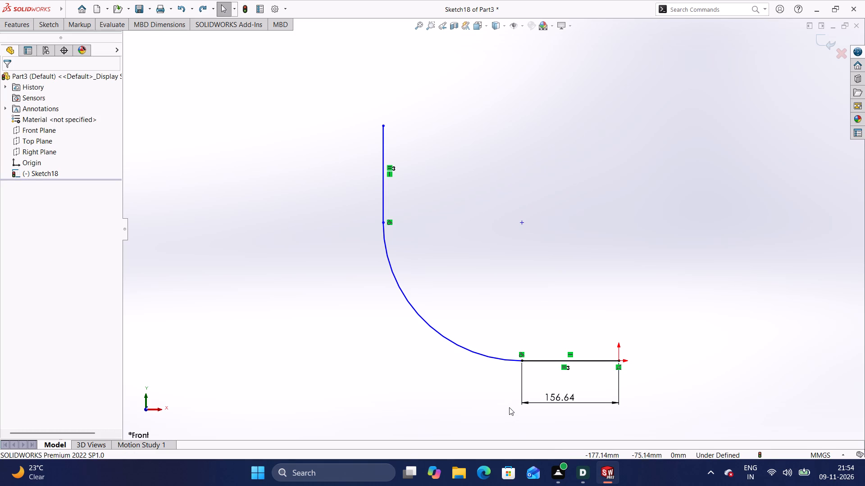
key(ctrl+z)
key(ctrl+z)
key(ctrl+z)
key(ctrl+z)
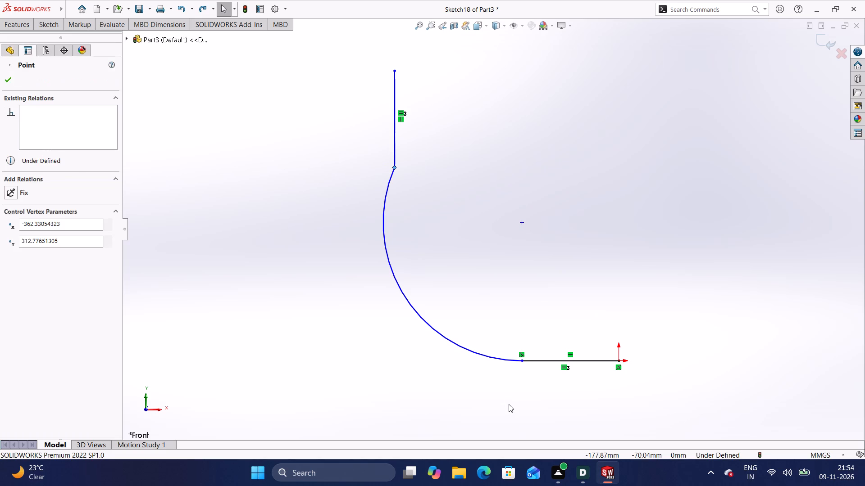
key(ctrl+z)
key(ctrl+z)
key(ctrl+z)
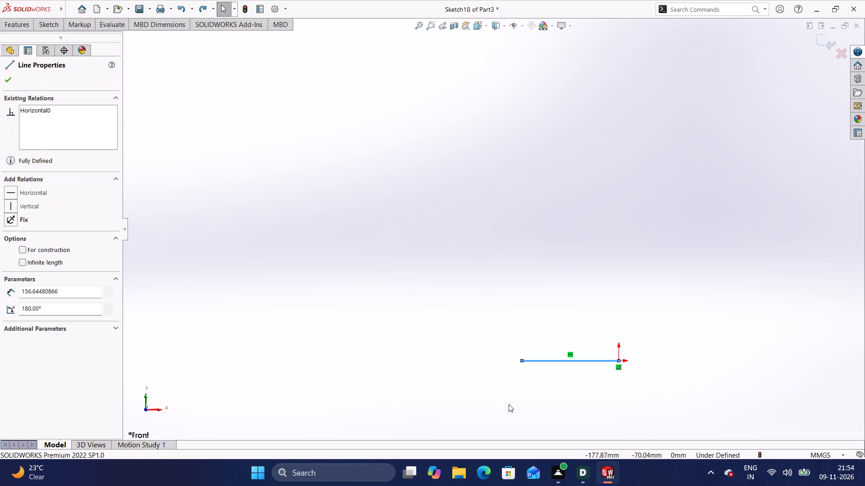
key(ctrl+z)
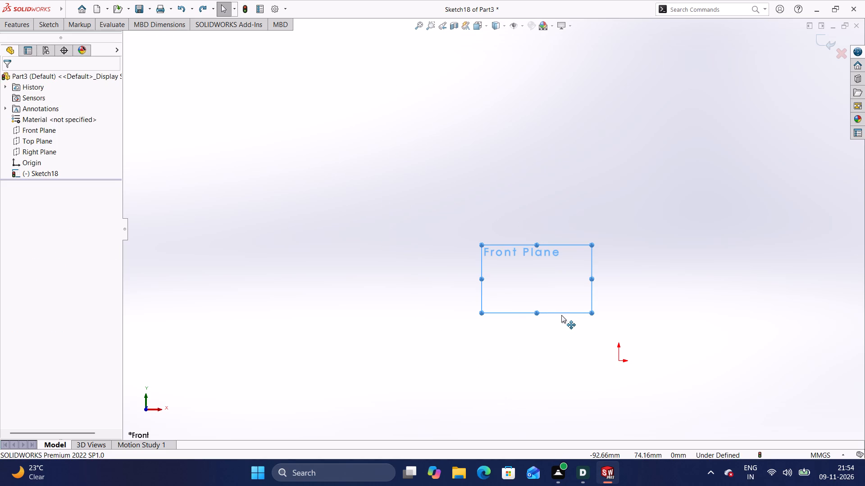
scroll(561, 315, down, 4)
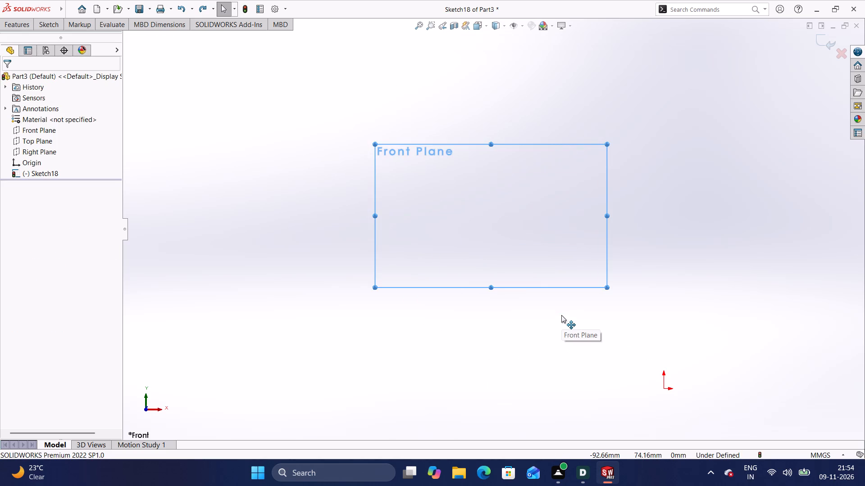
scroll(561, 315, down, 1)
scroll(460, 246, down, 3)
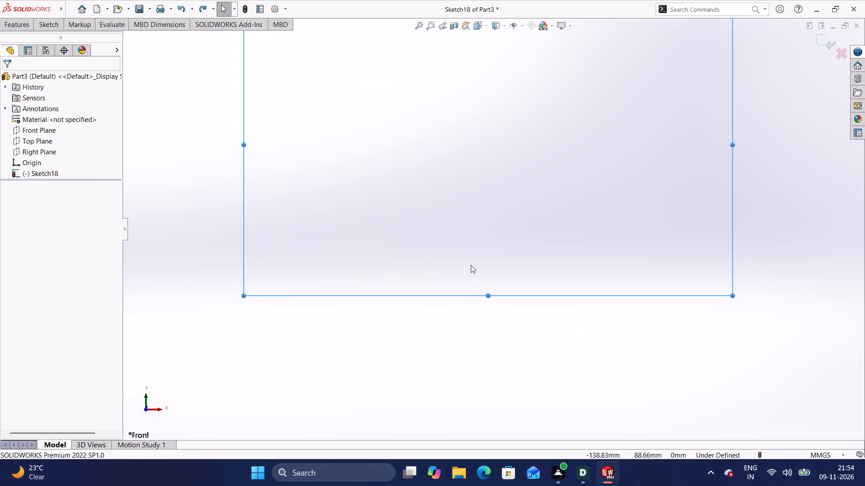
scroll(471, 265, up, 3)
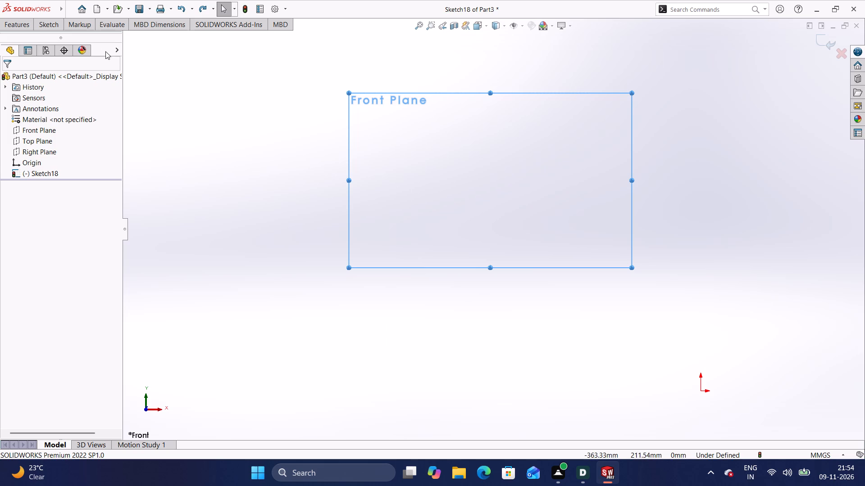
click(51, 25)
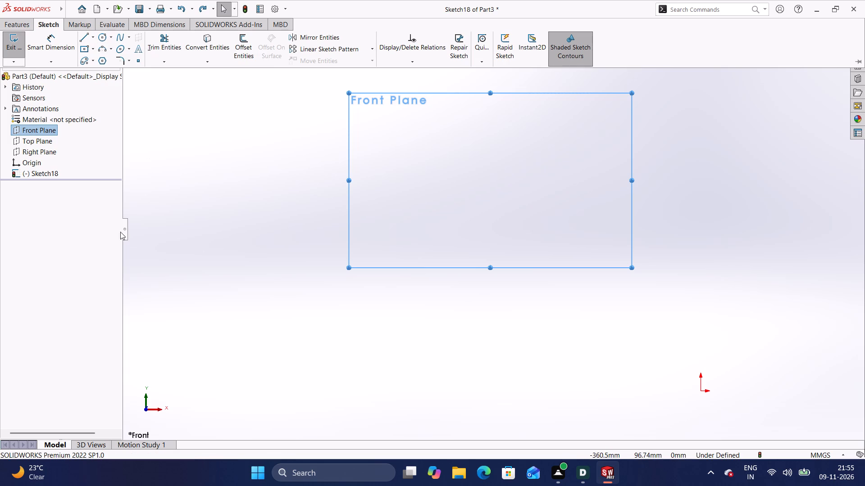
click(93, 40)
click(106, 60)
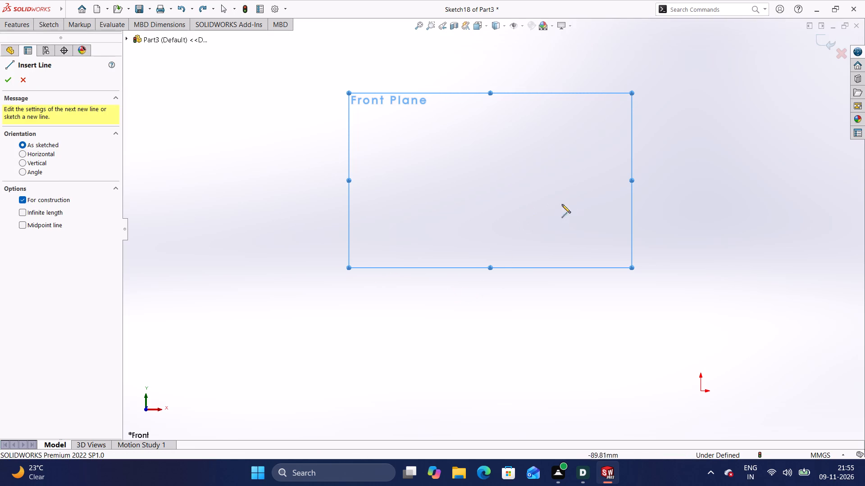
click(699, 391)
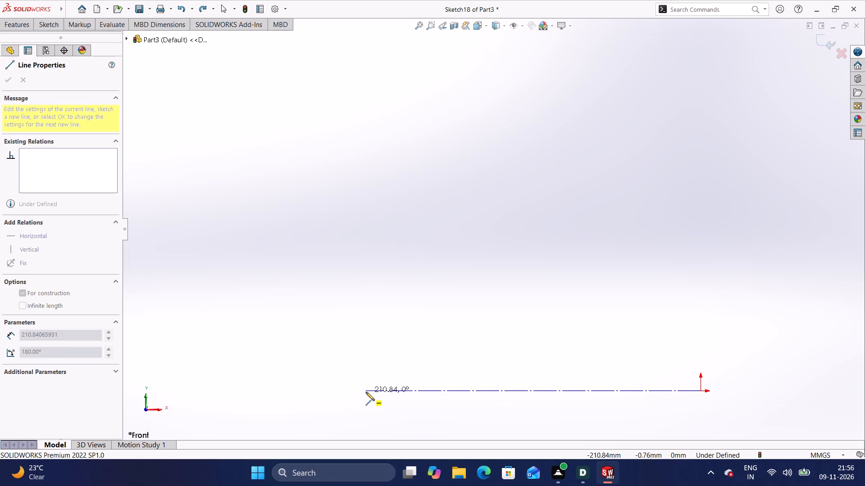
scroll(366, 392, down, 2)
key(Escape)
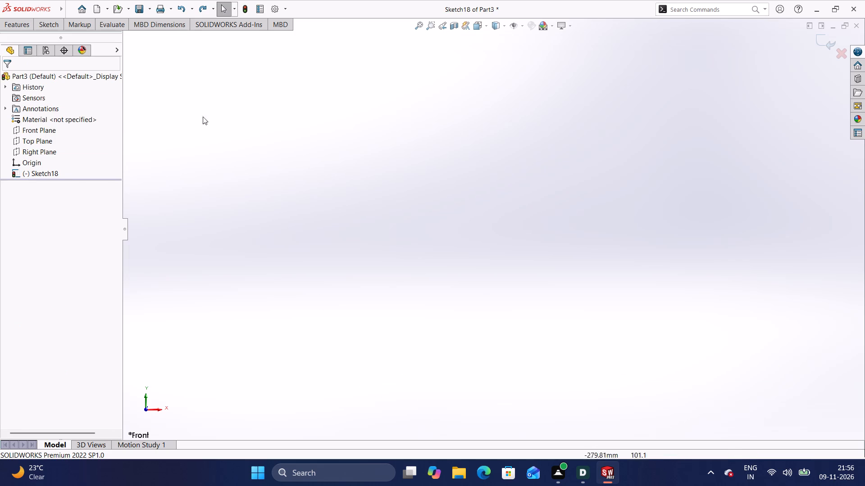
Create a new part document.
click(84, 10)
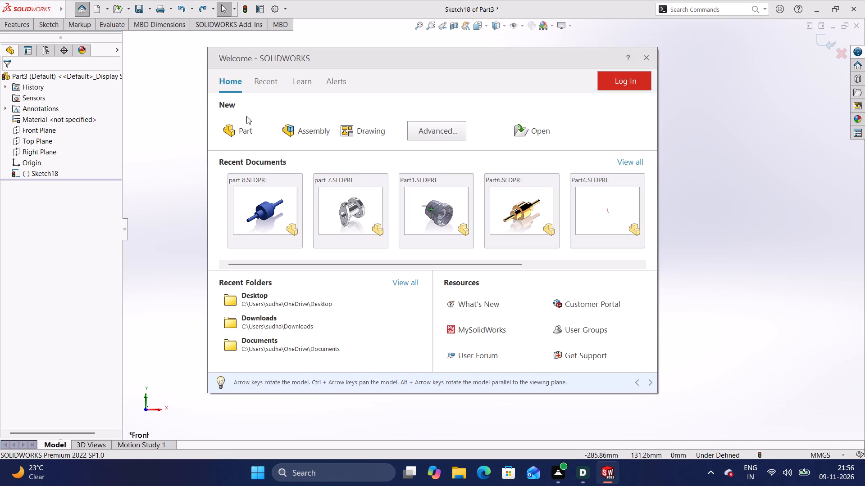
click(242, 133)
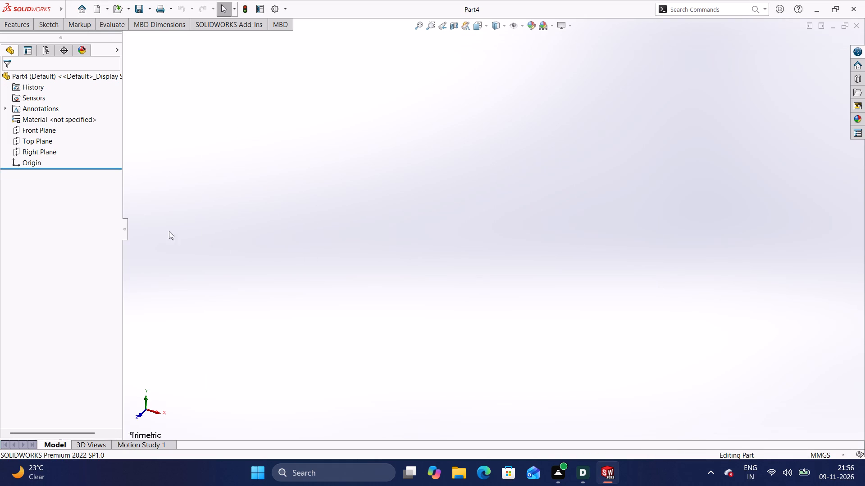
On the Front Plane, sketch a near-horizontal centerline about 137 mm long from the origin toward negative X.
click(54, 131)
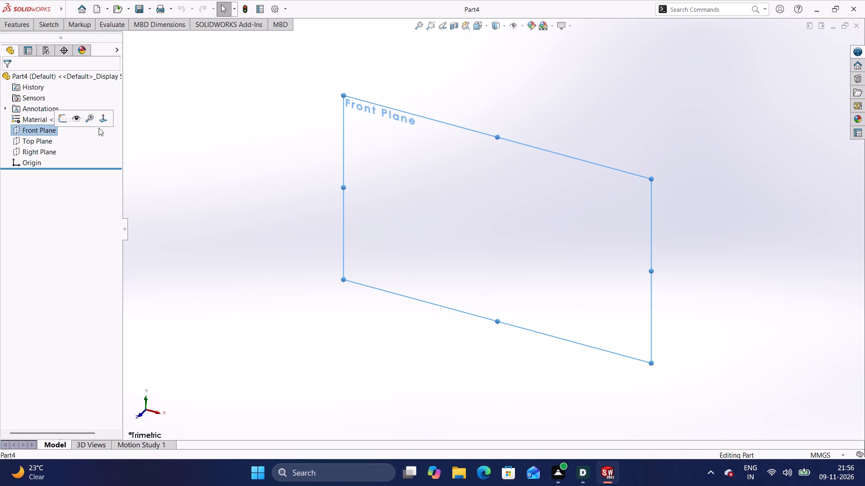
click(105, 121)
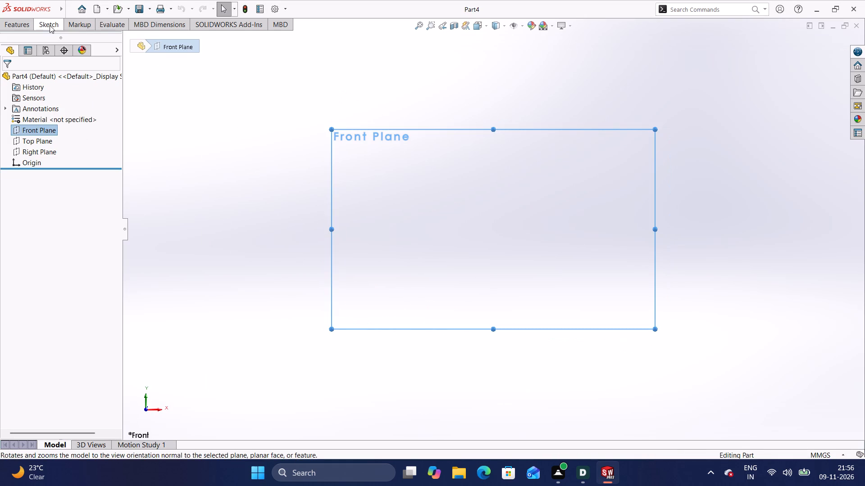
click(50, 25)
click(95, 37)
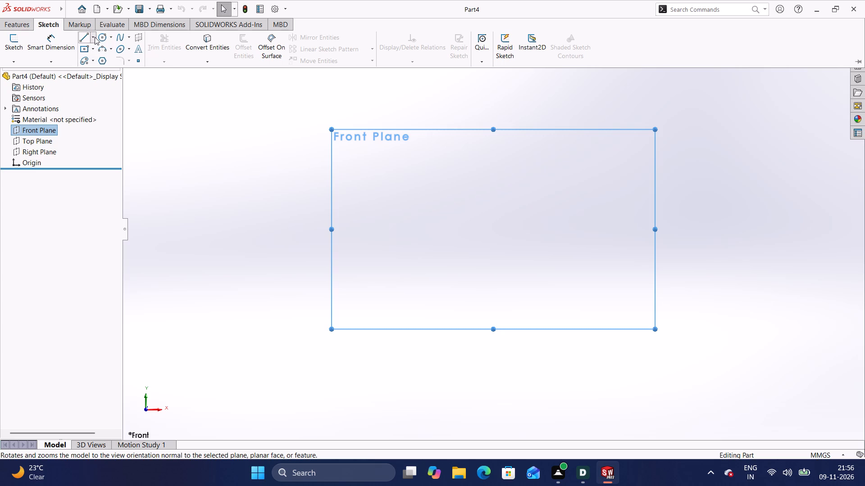
click(109, 63)
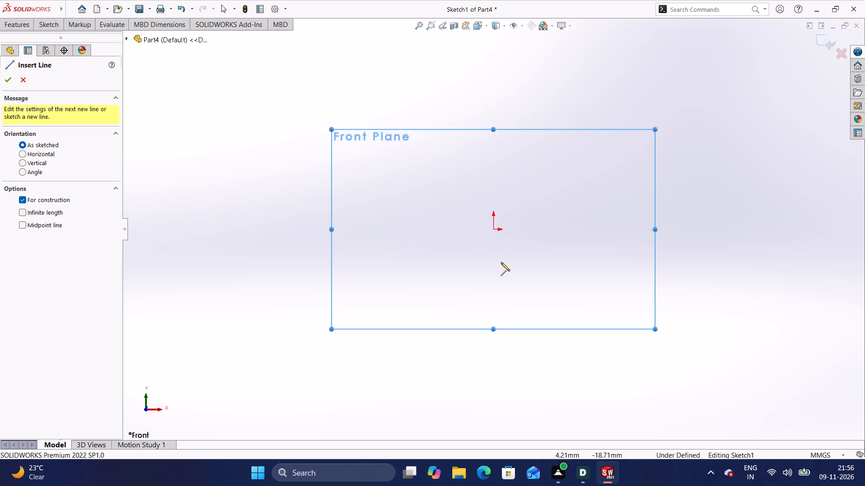
click(492, 228)
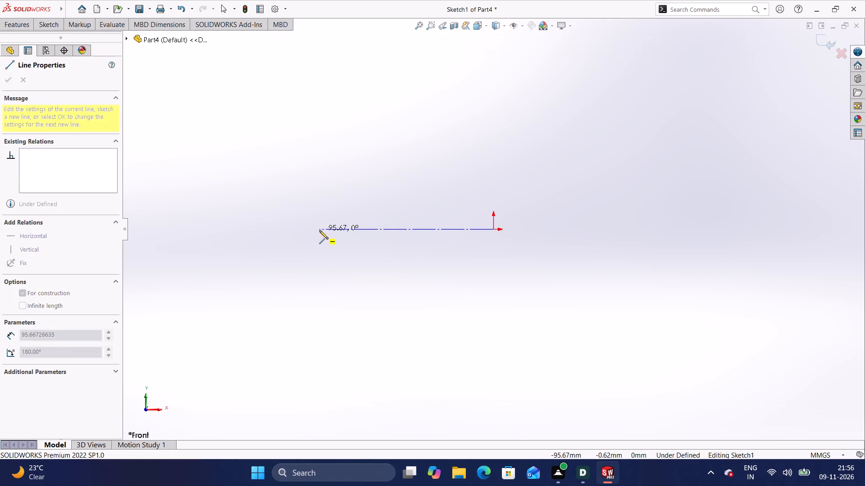
click(245, 233)
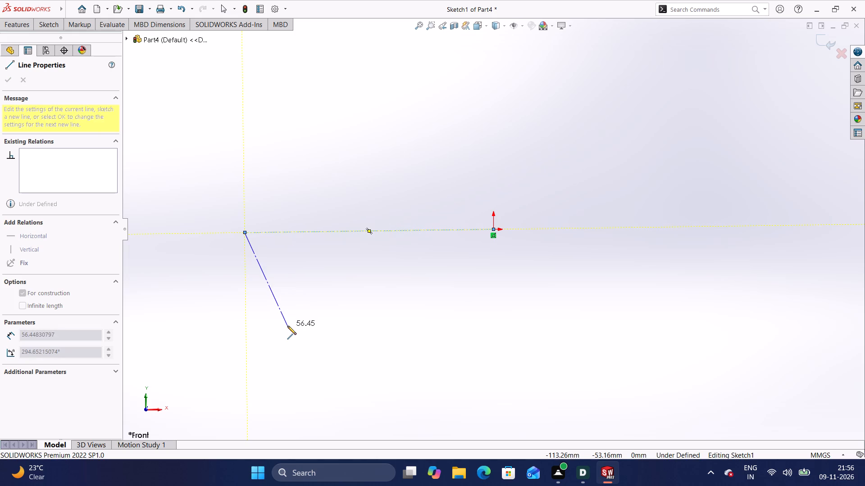
key(Escape)
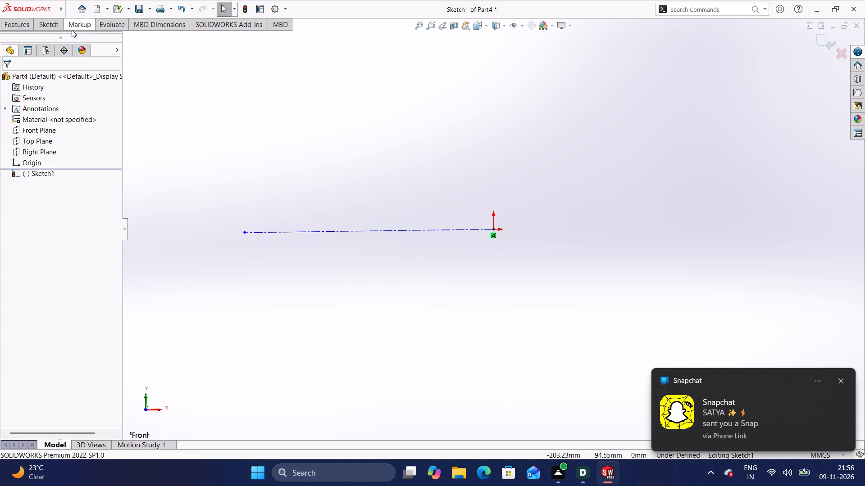
Sketch a circle of about 25.7 mm radius centred on the origin.
click(52, 22)
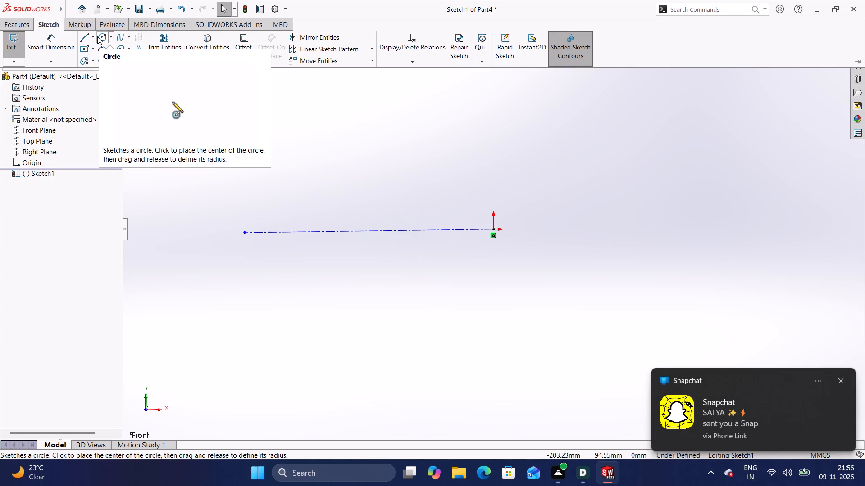
click(100, 41)
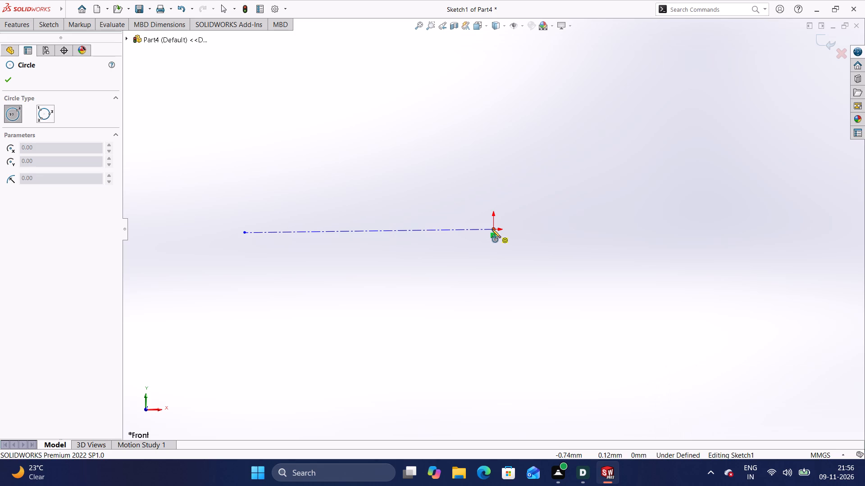
click(492, 229)
click(531, 256)
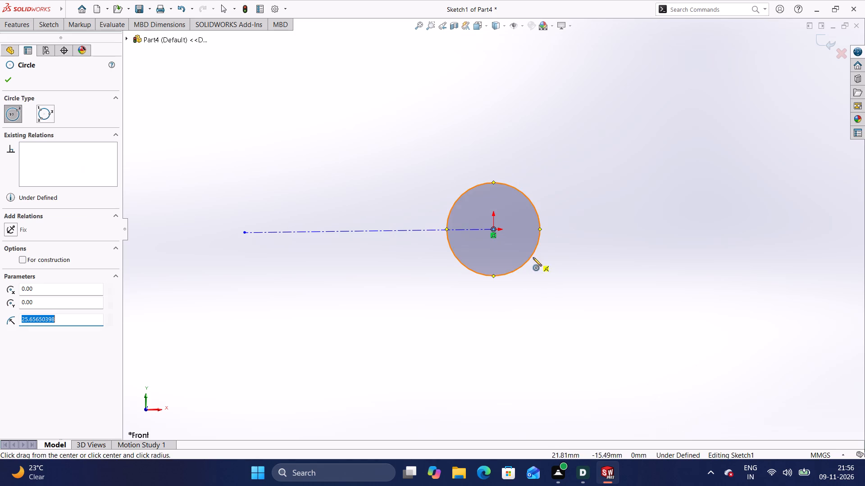
Sketch a larger concentric circle of about 36.3 mm radius centred on the origin.
click(54, 25)
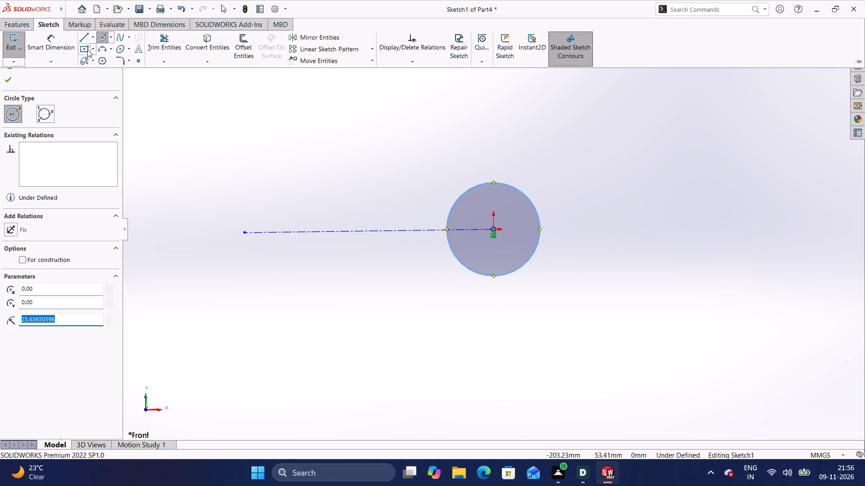
click(101, 38)
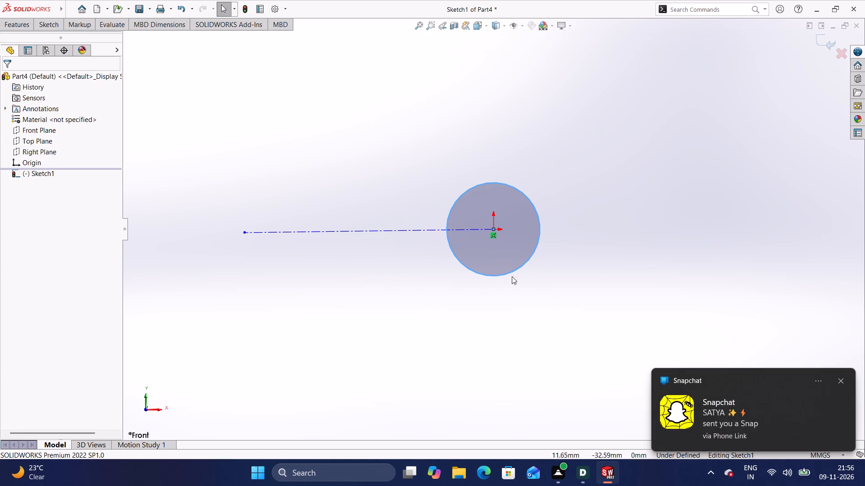
click(493, 227)
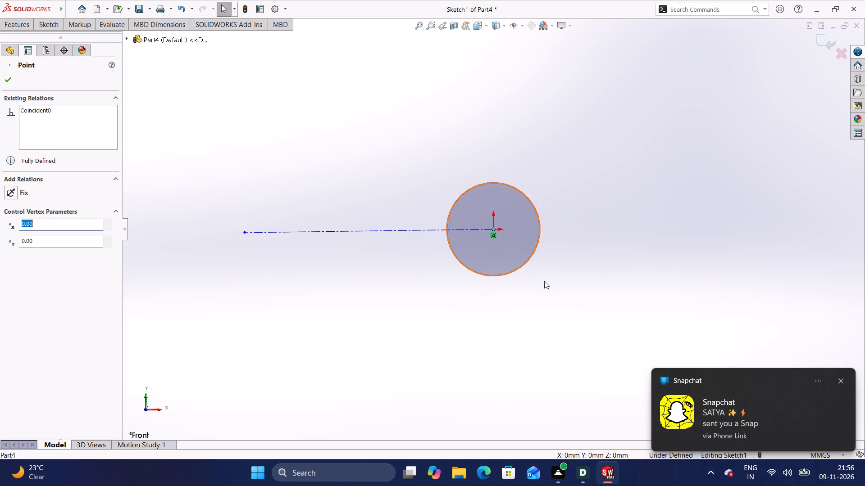
click(493, 228)
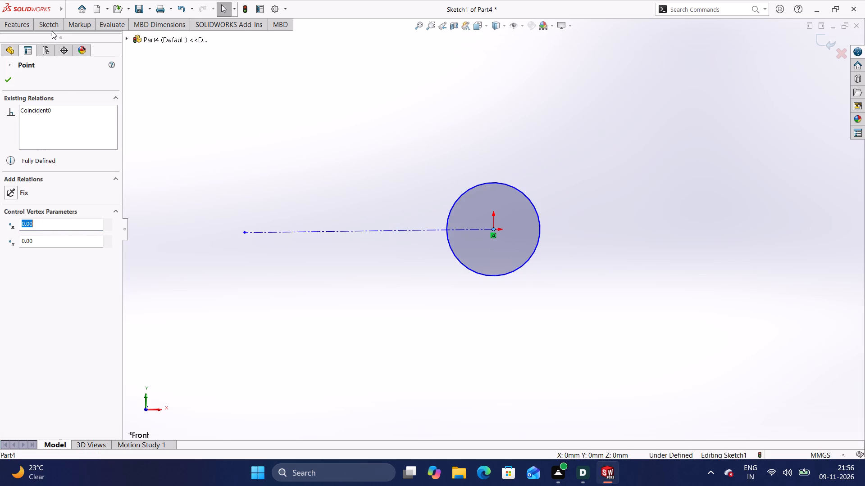
click(55, 29)
click(97, 40)
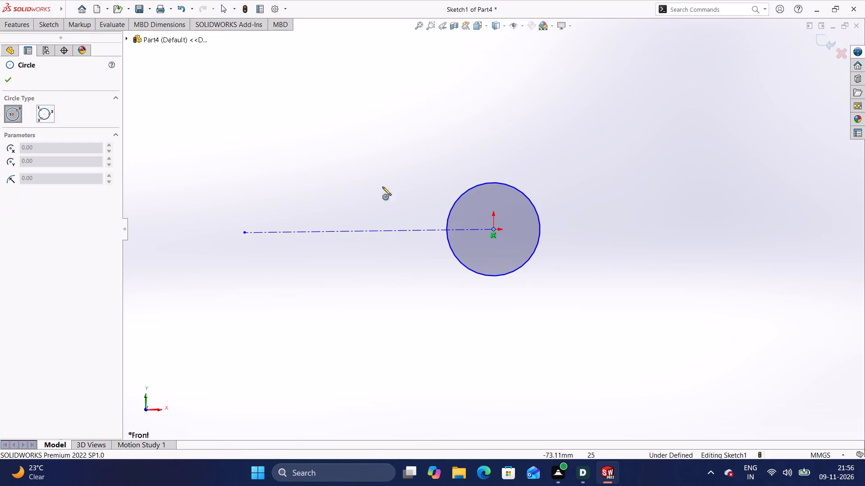
click(493, 228)
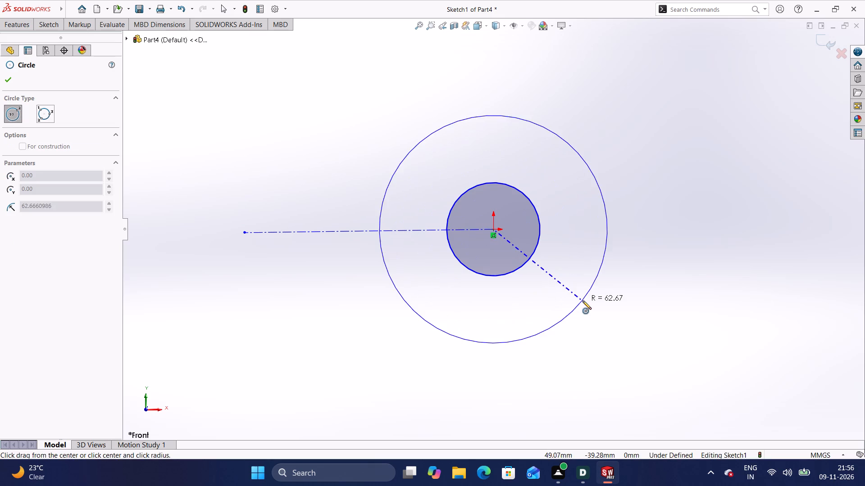
click(547, 268)
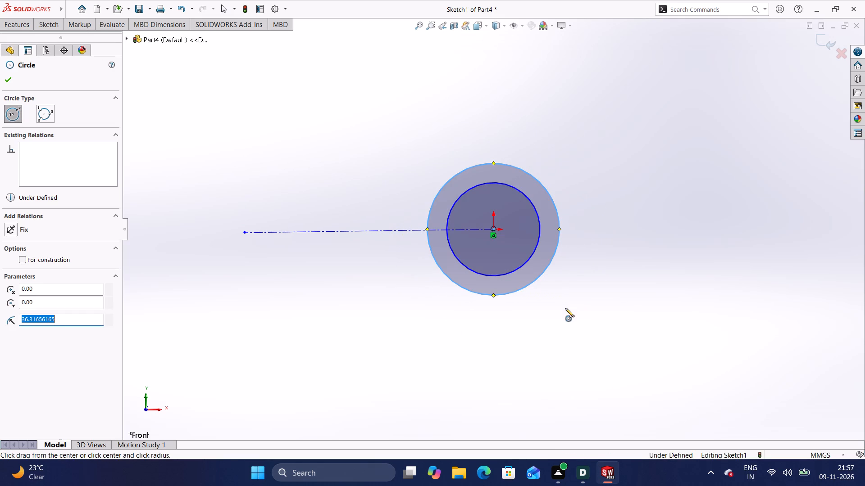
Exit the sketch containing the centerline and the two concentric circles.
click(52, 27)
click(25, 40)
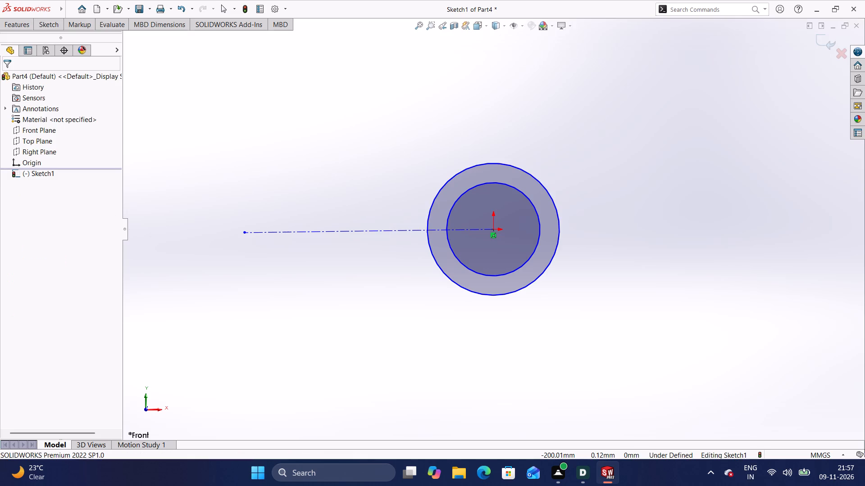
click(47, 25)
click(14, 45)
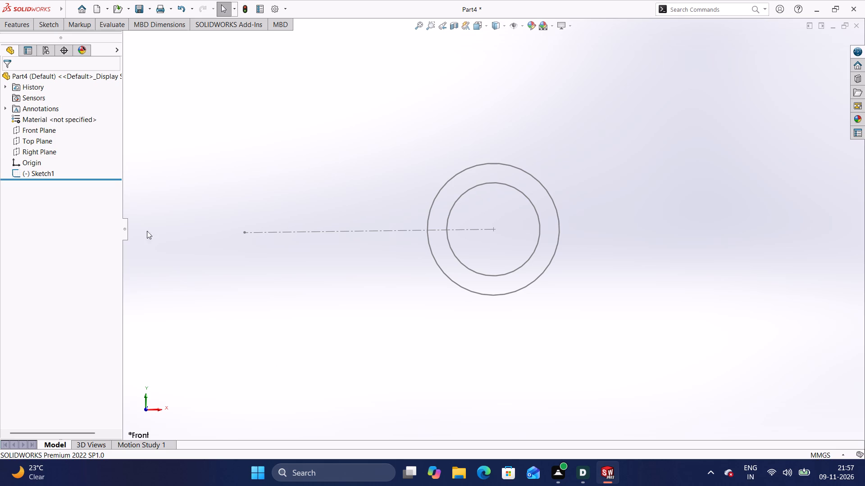
Reopen the existing sketch and add a circle of about 38.1 mm radius centred on the centerline's free end.
click(48, 24)
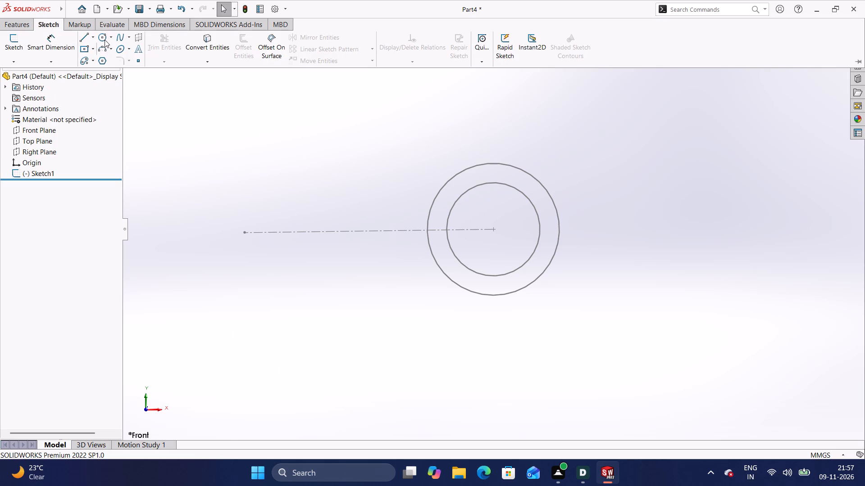
click(105, 37)
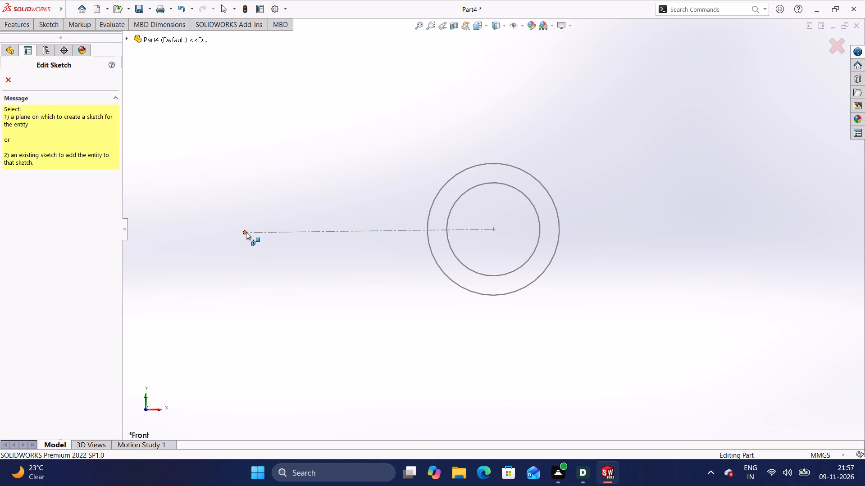
click(246, 232)
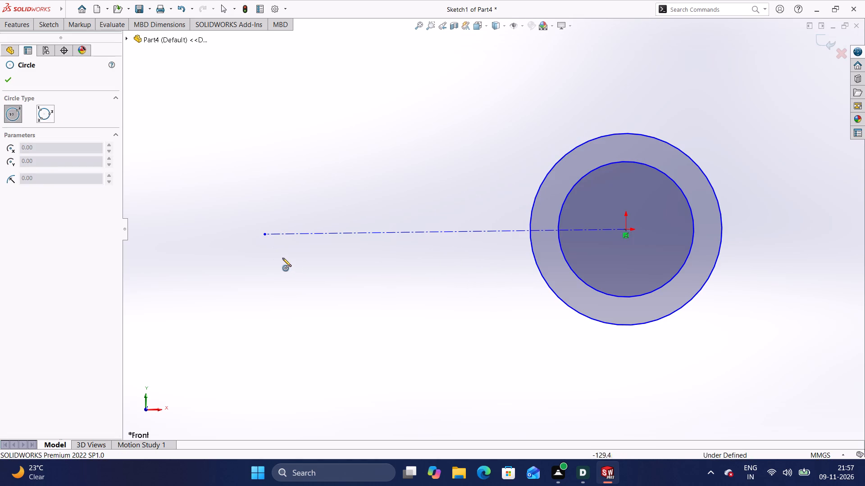
click(264, 236)
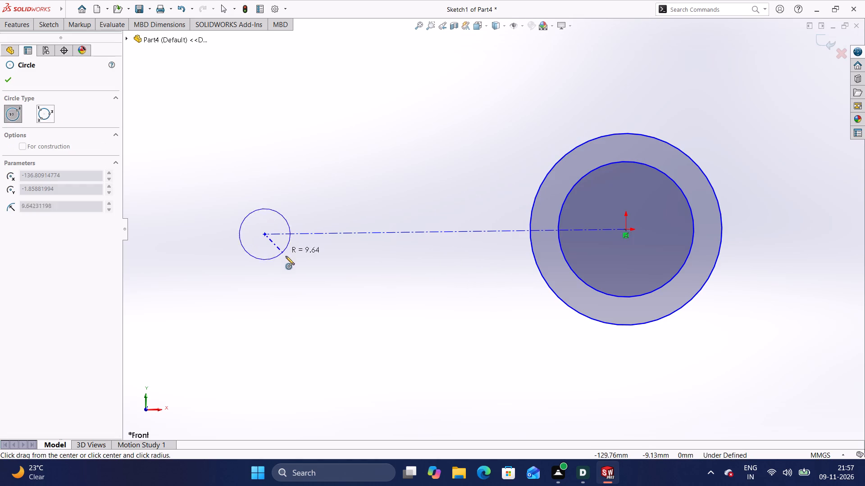
click(330, 310)
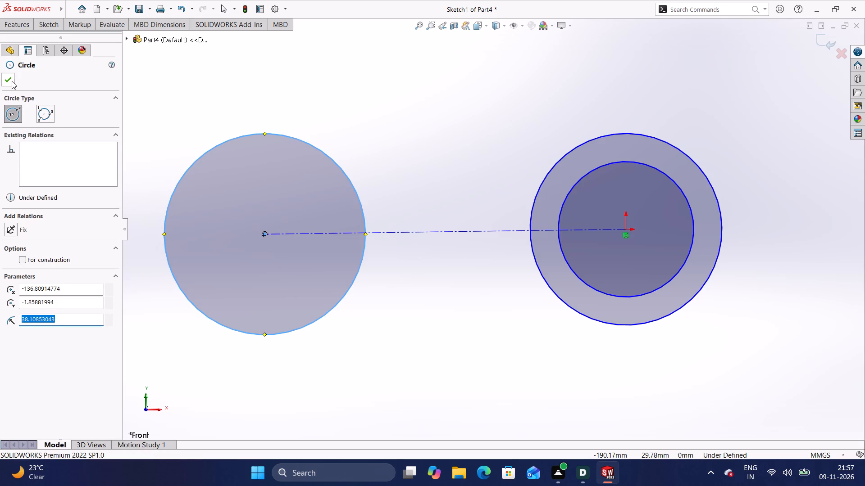
click(12, 81)
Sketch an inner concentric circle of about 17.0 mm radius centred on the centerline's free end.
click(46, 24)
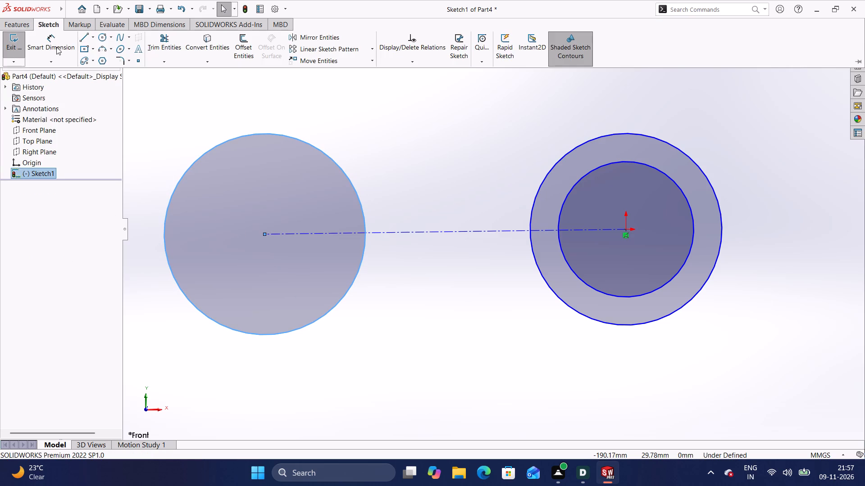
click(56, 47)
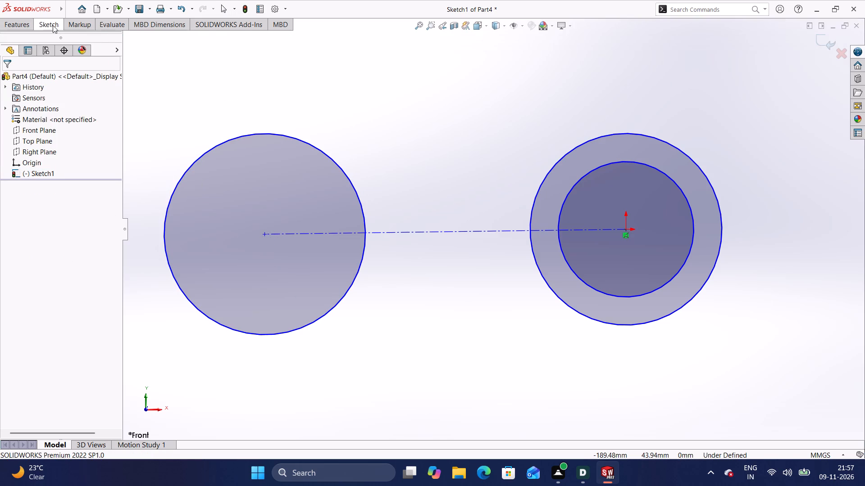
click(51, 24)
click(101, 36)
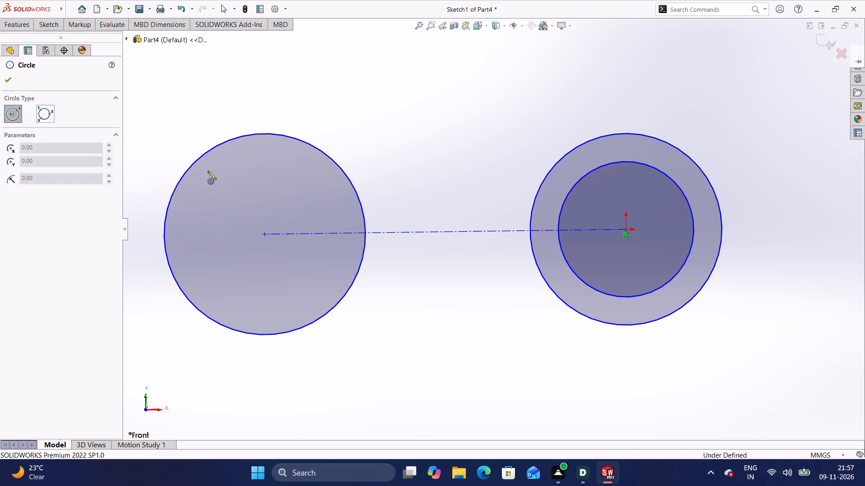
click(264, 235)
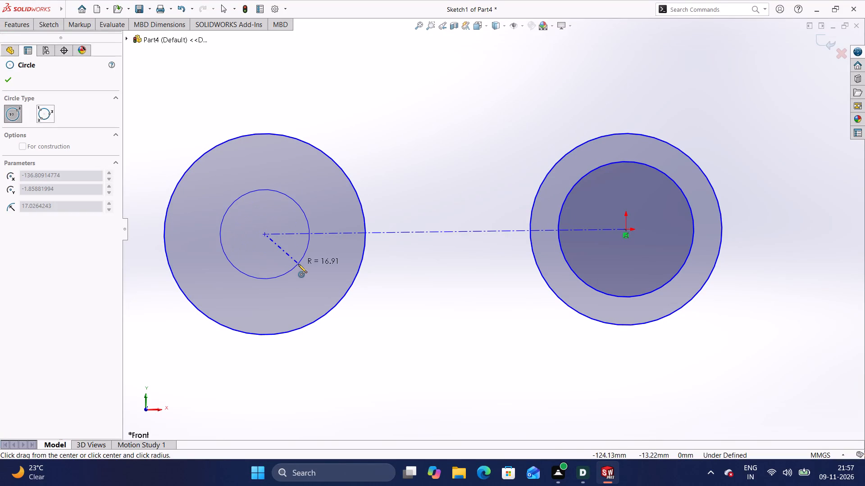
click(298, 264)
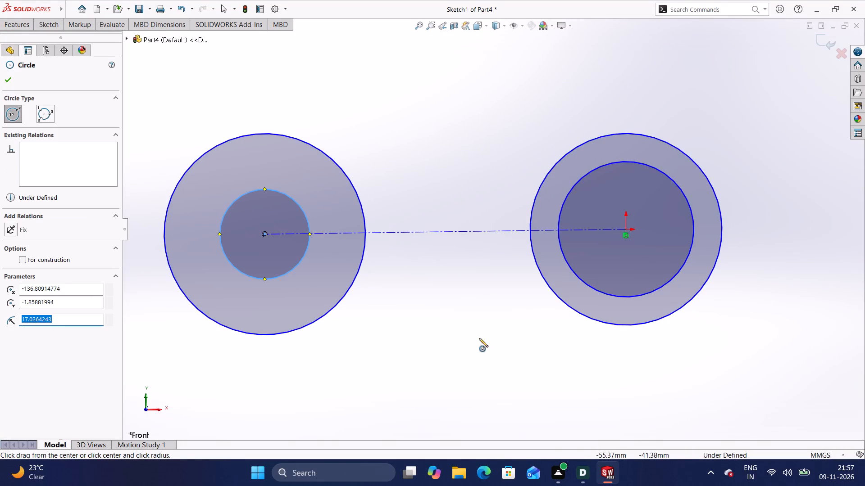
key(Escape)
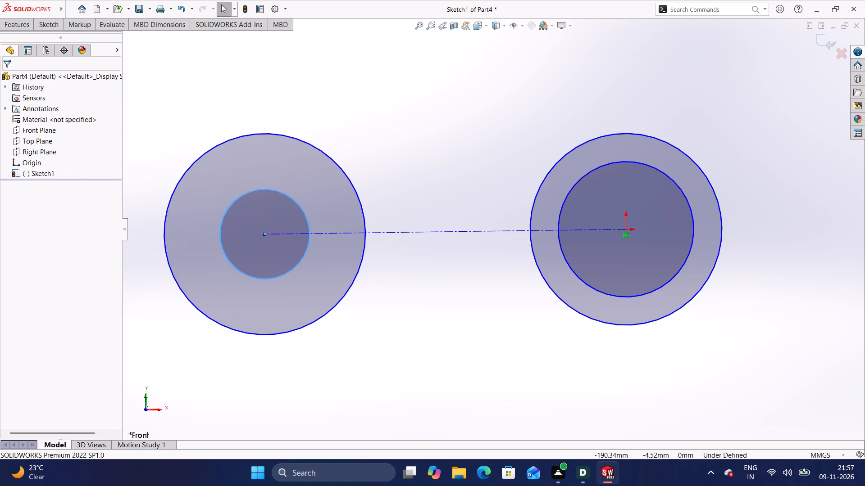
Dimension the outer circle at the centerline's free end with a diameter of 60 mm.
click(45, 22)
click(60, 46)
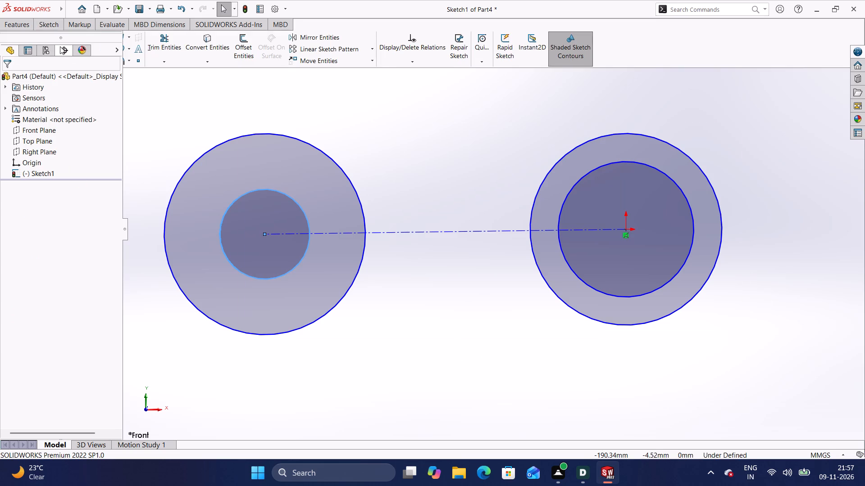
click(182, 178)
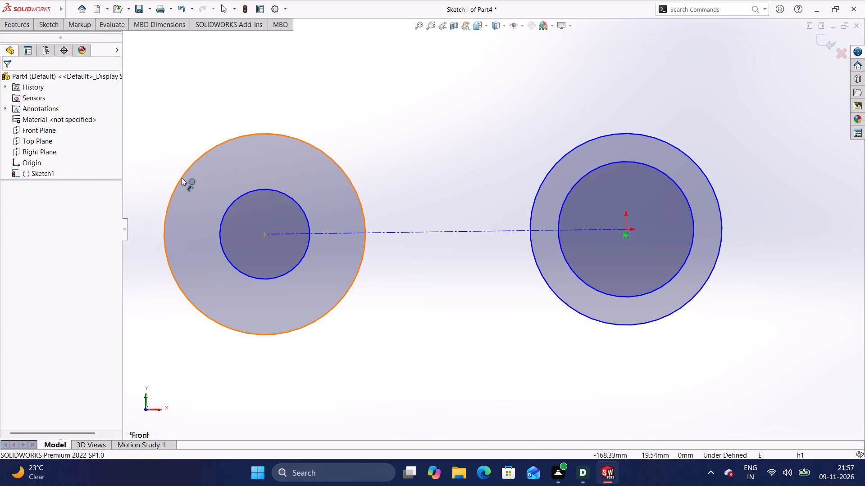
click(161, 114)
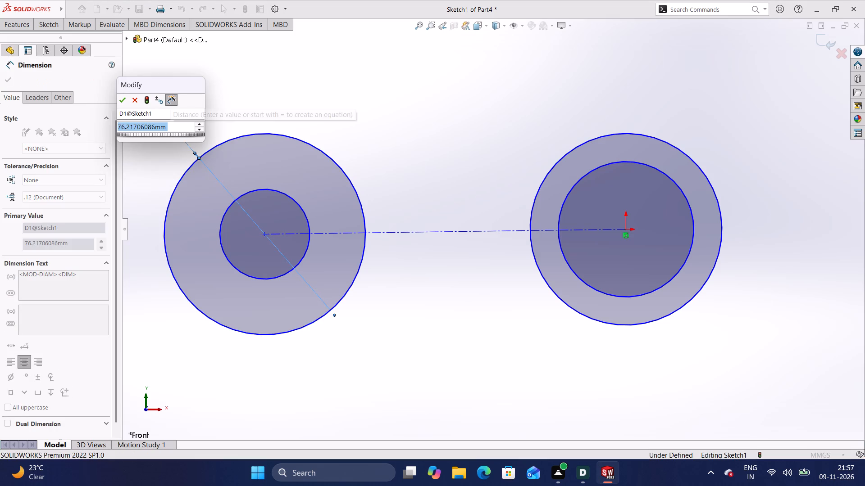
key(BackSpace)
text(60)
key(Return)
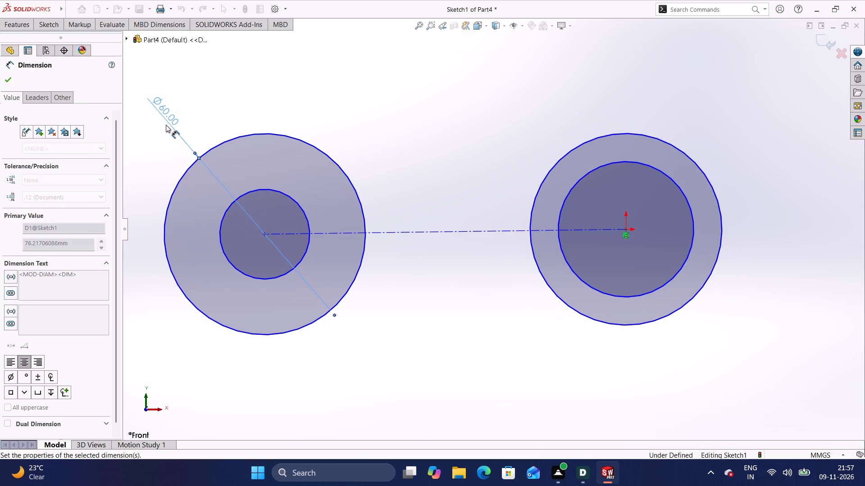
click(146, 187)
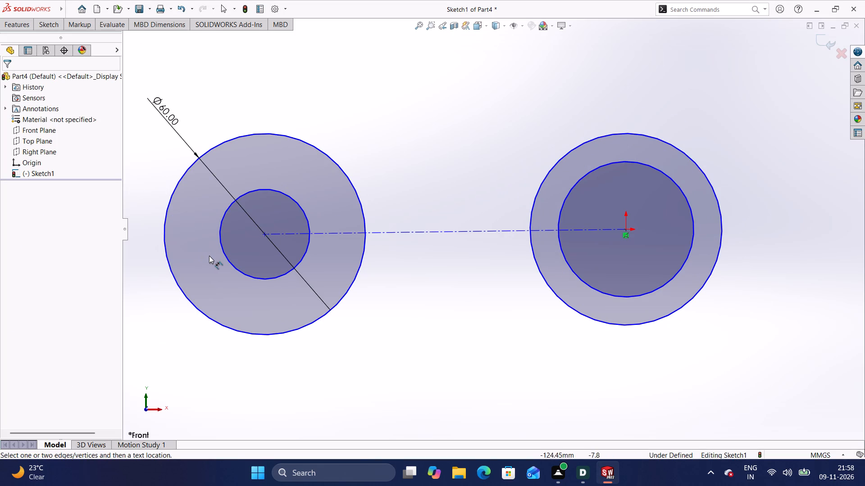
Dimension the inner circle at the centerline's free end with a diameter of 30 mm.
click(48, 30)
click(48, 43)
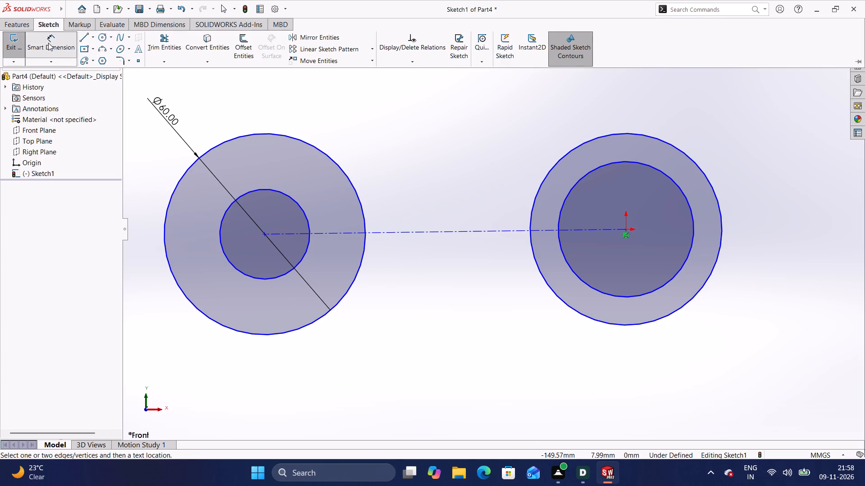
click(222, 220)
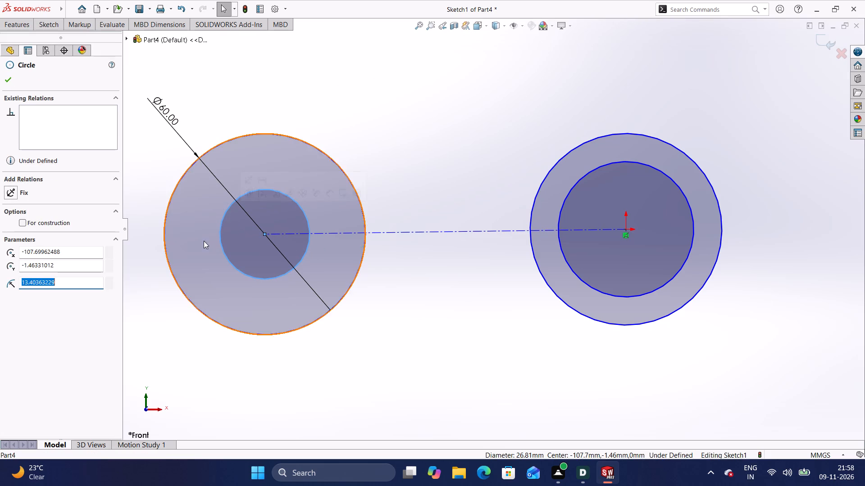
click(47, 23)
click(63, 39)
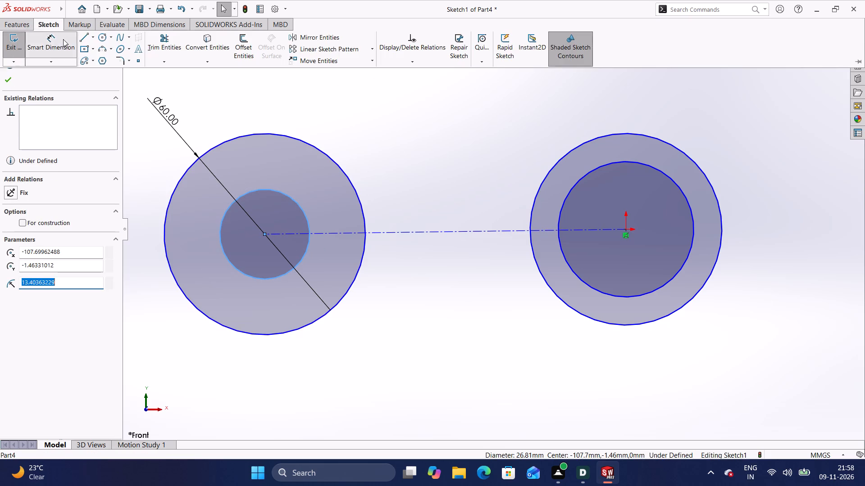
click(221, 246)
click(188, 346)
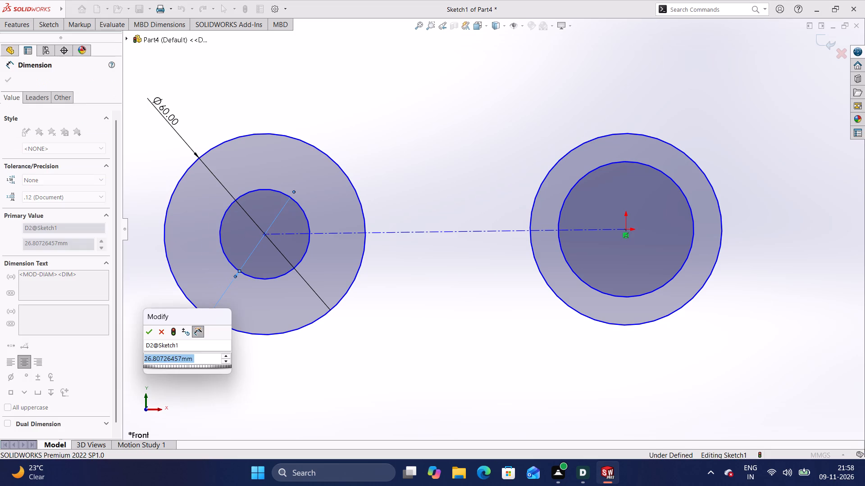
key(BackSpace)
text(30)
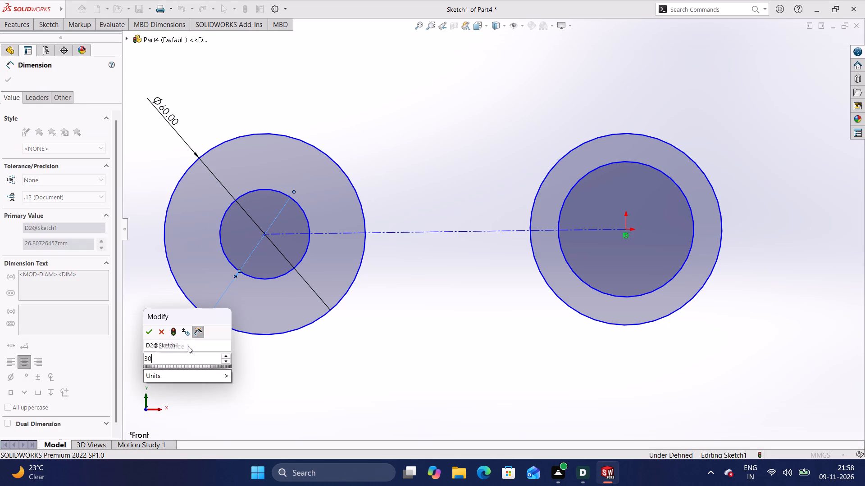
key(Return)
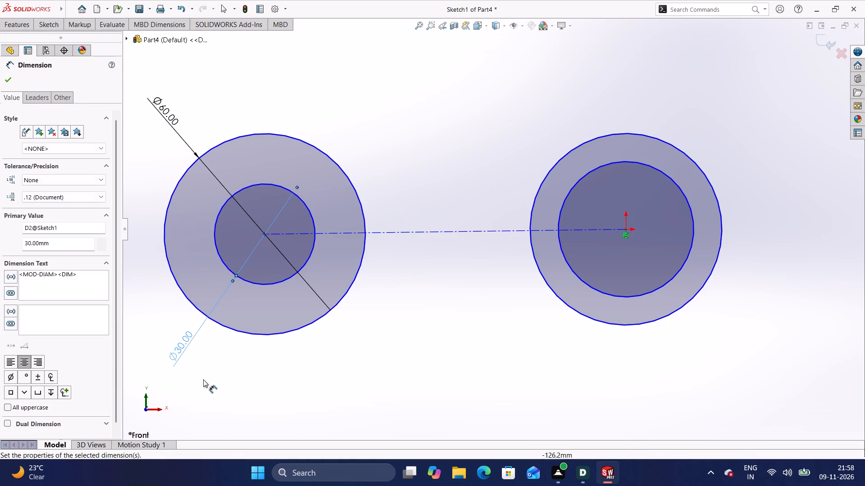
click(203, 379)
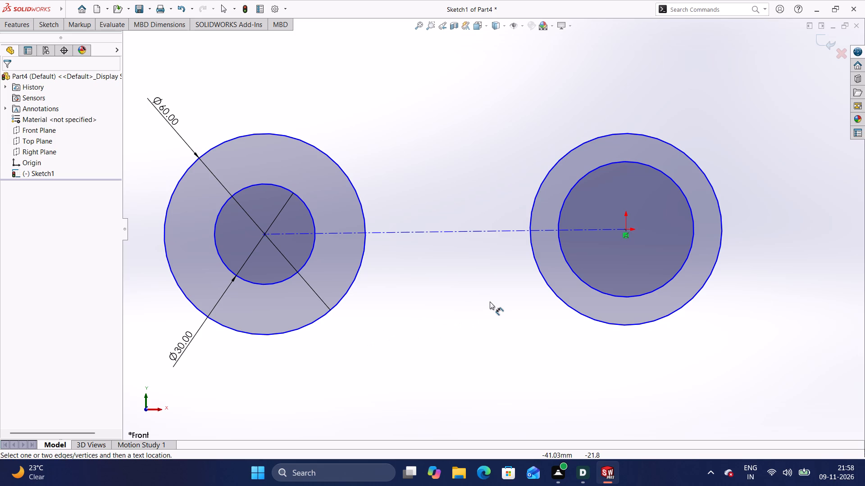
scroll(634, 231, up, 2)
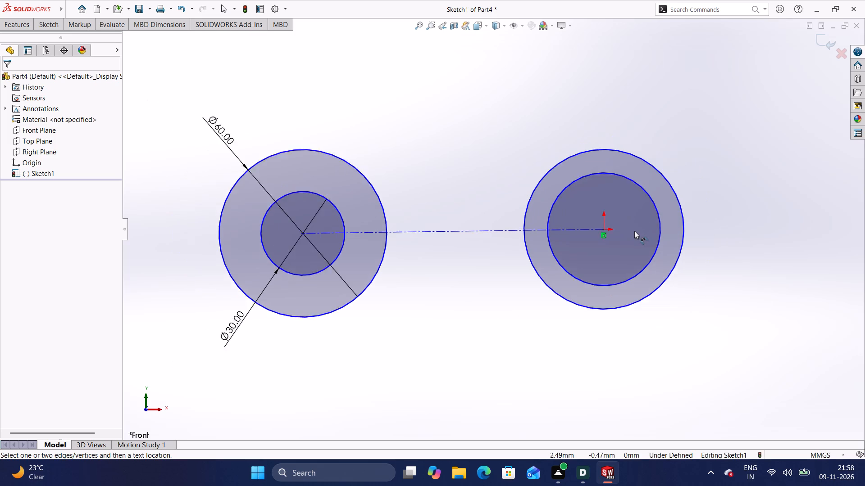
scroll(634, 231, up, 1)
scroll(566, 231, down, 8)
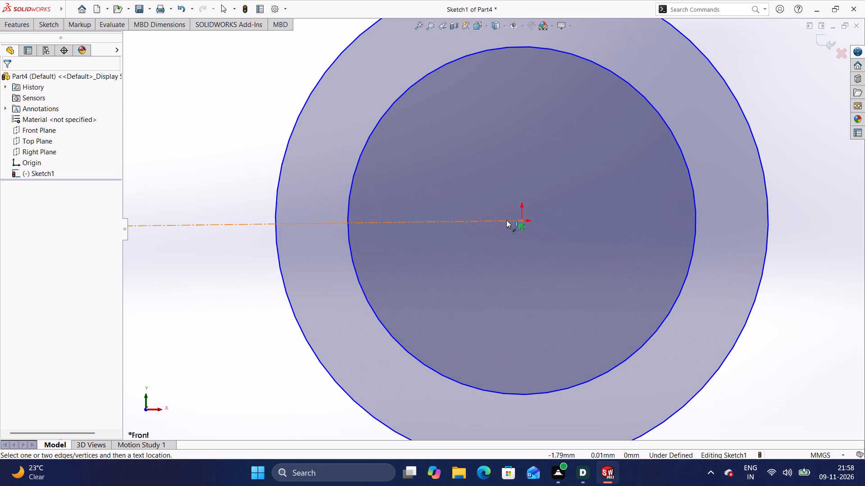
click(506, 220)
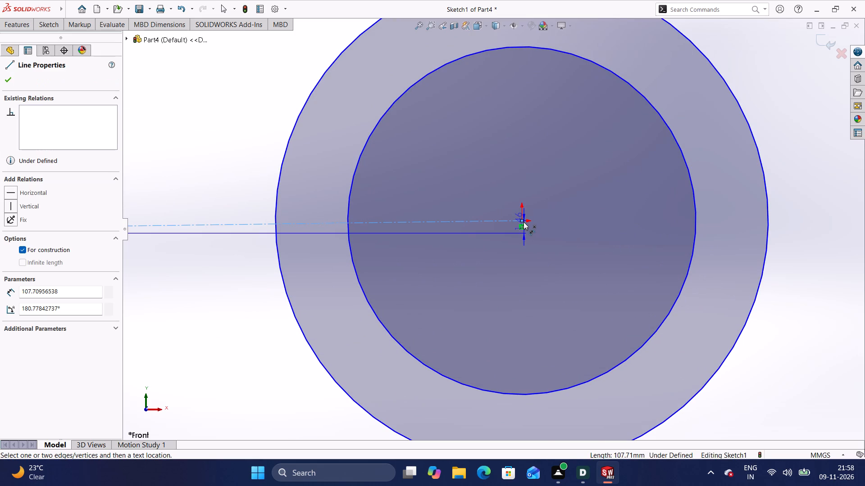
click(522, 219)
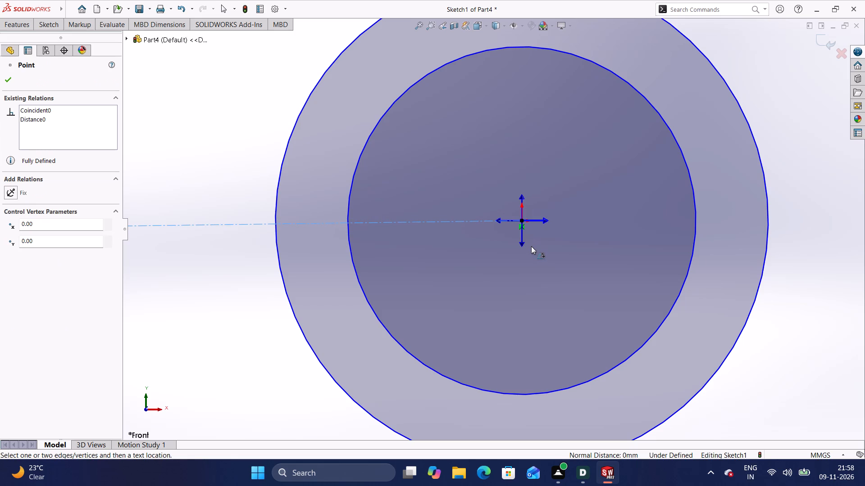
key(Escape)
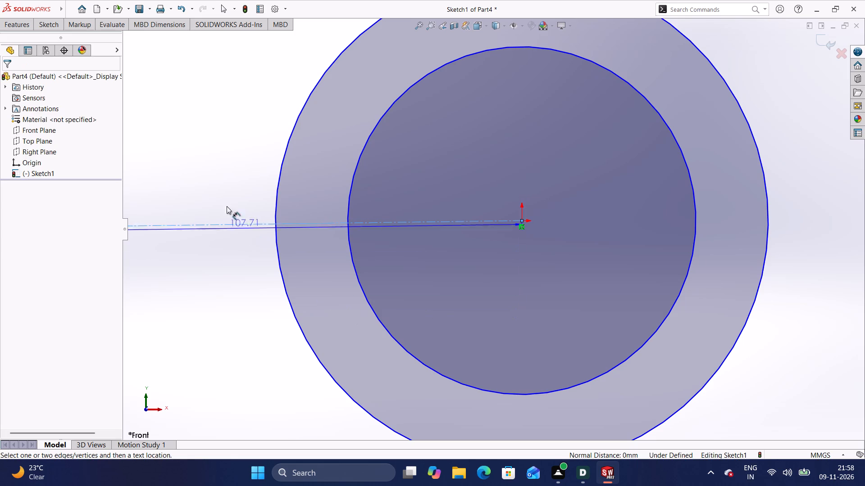
Undo the diameter dimensions, all the circles and the slanted centerline, back to an empty Front Plane sketch.
key(ctrl+z)
key(ctrl+z)
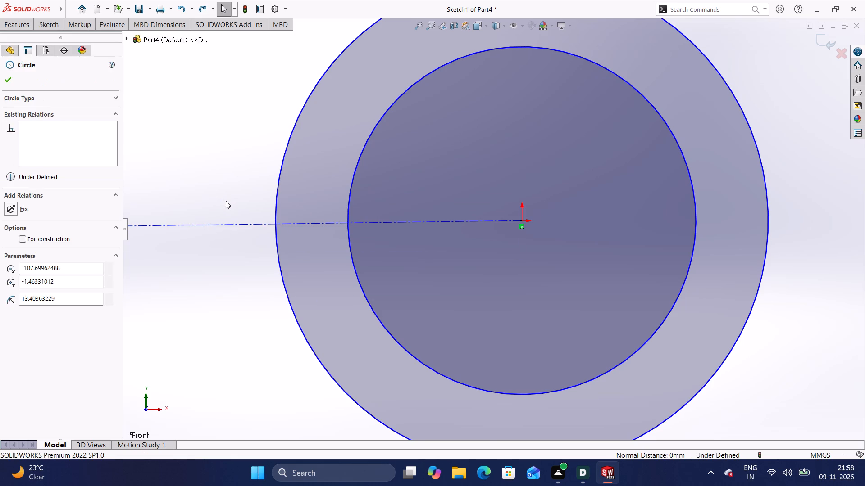
key(ctrl+z)
key(ctrl+z)
key(ctrl+z)
key(ctrl+z)
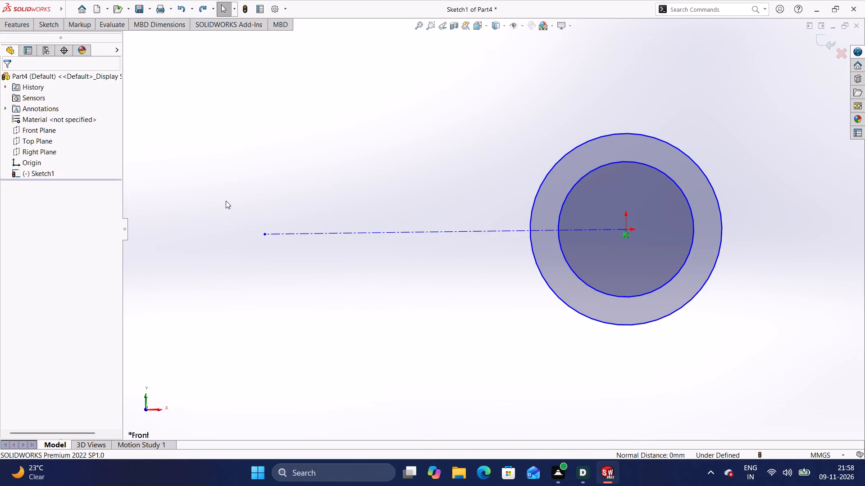
key(ctrl+z)
key(ctrl+z)
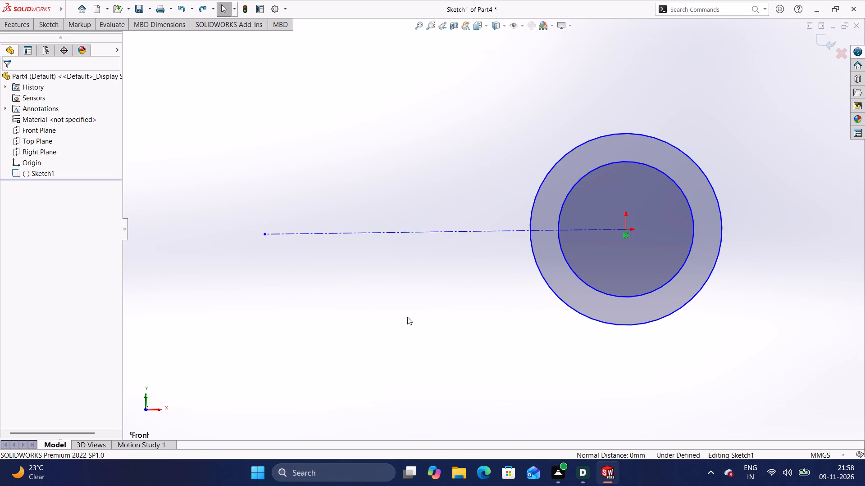
key(ctrl+z)
key(ctrl+z)
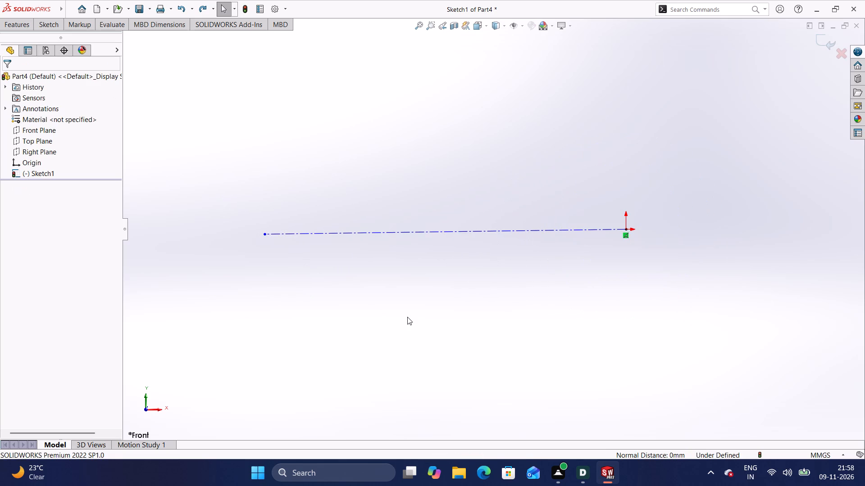
key(ctrl+z)
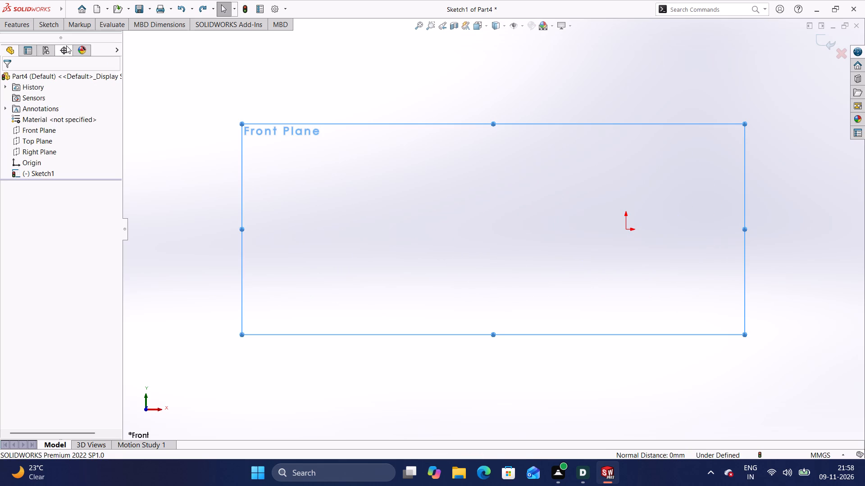
Sketch a horizontal construction centerline about 126.5 mm long from the origin in the negative X direction.
click(54, 27)
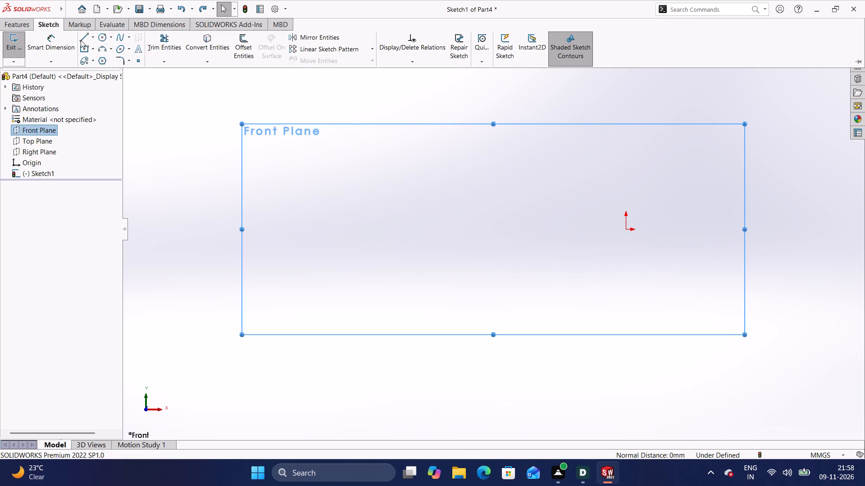
click(93, 37)
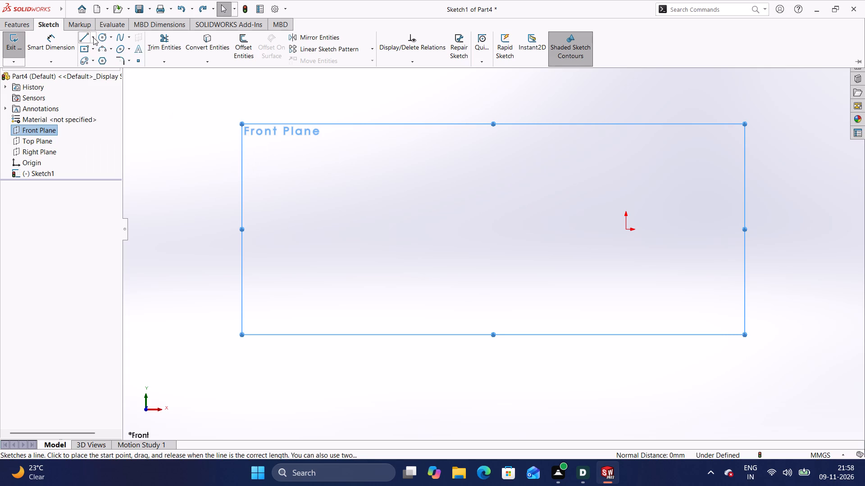
click(109, 63)
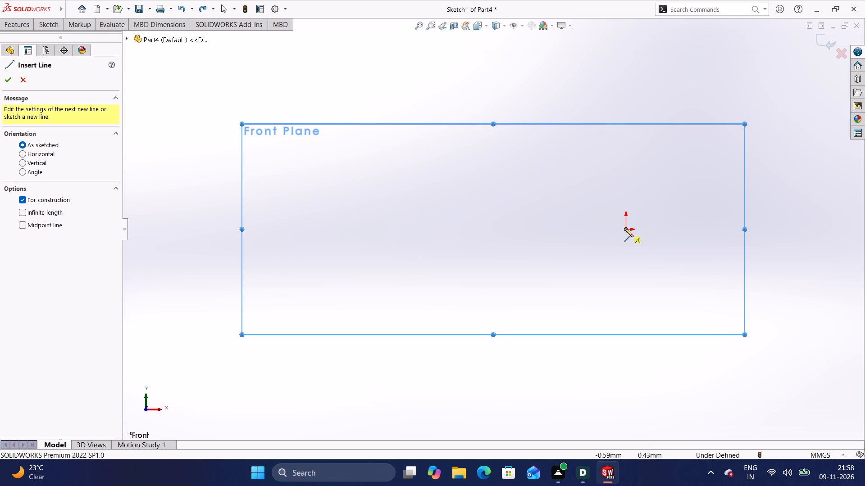
click(626, 228)
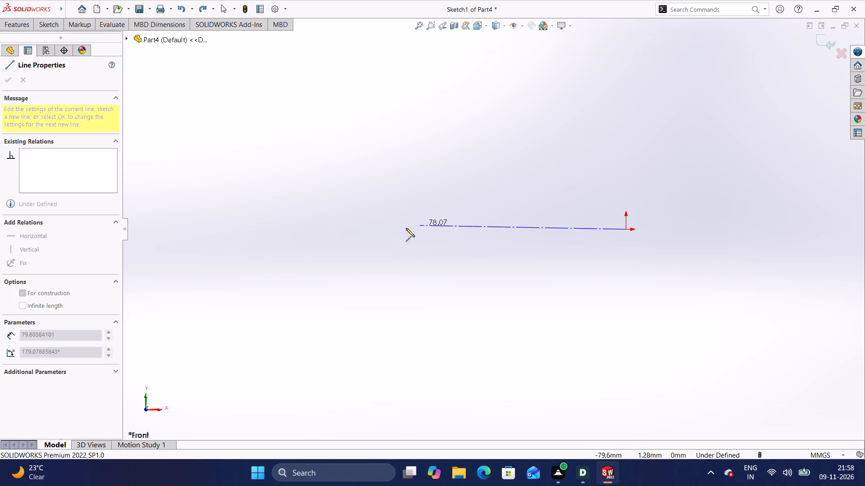
click(292, 231)
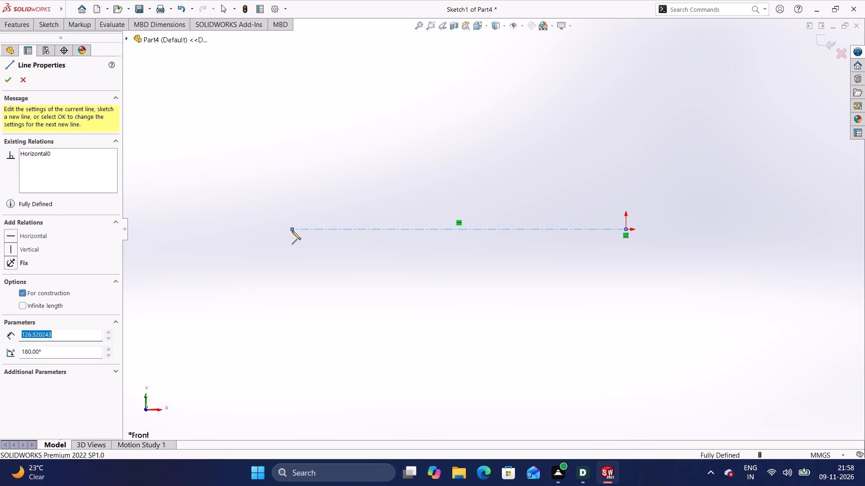
key(Escape)
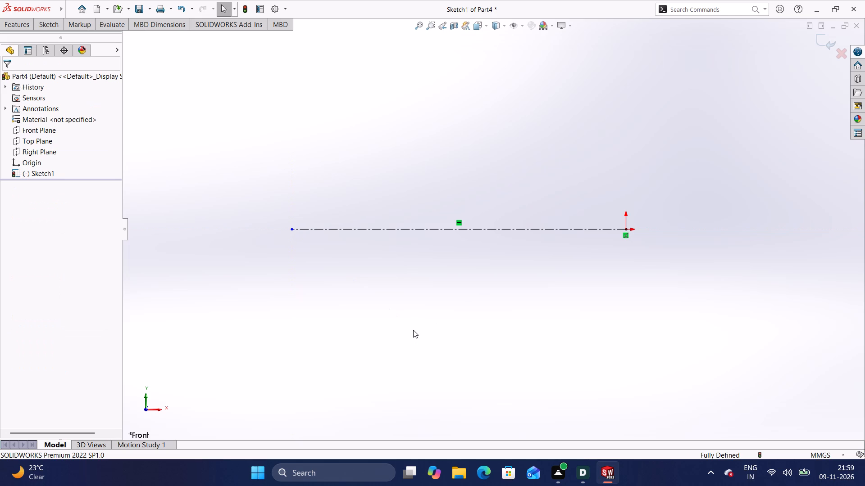
Sketch two concentric circles centred on the origin, with radii of about 34.1 mm and 19.9 mm.
click(59, 22)
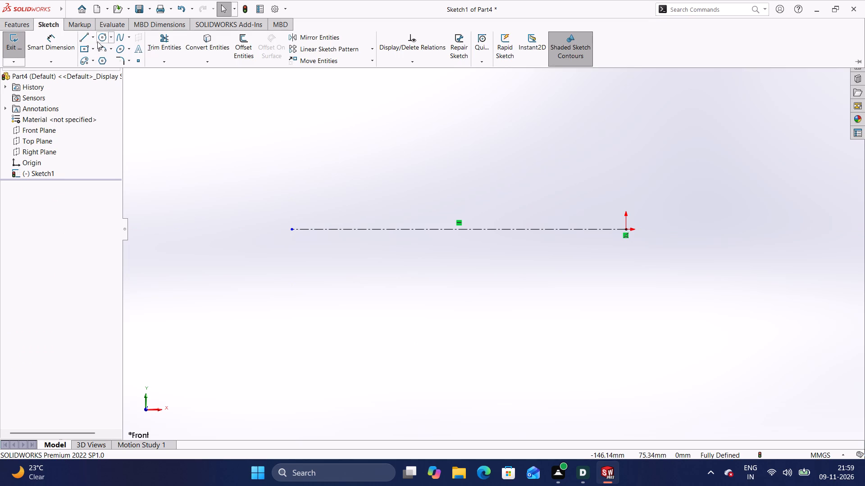
click(103, 36)
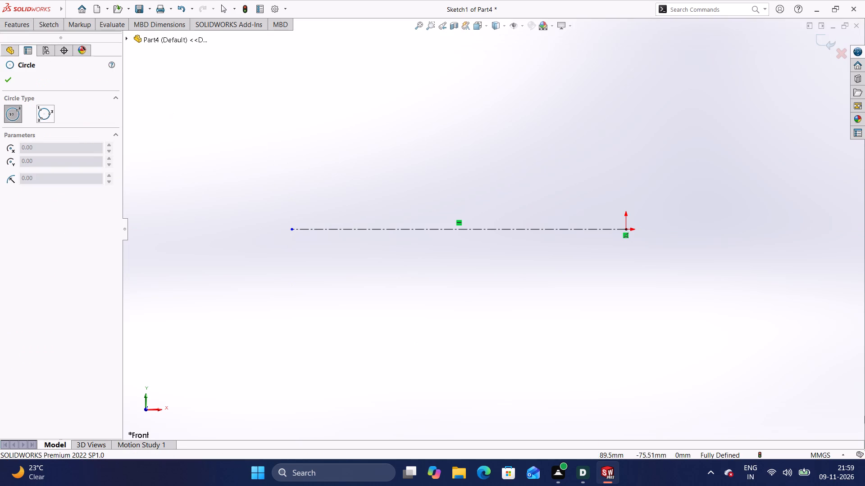
click(626, 229)
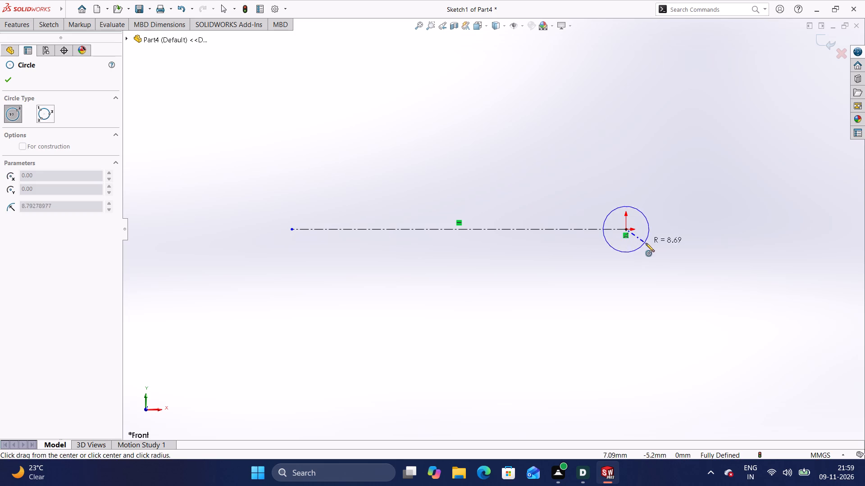
click(702, 278)
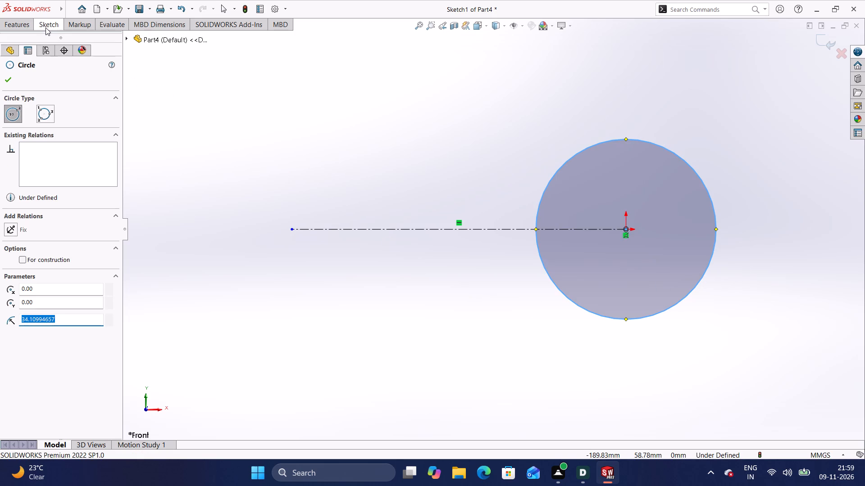
click(46, 27)
click(102, 38)
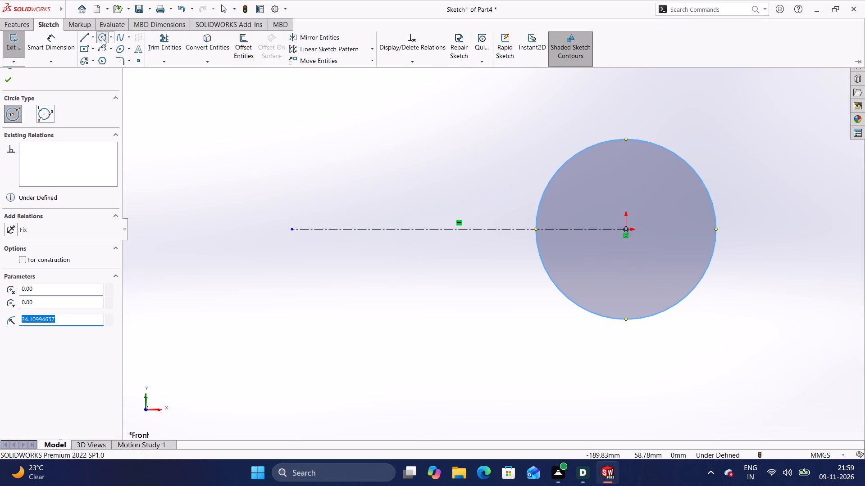
click(625, 228)
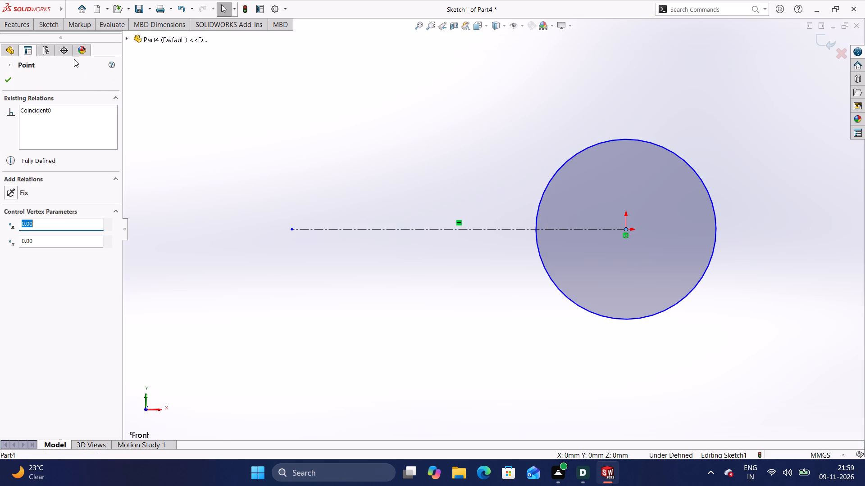
click(54, 20)
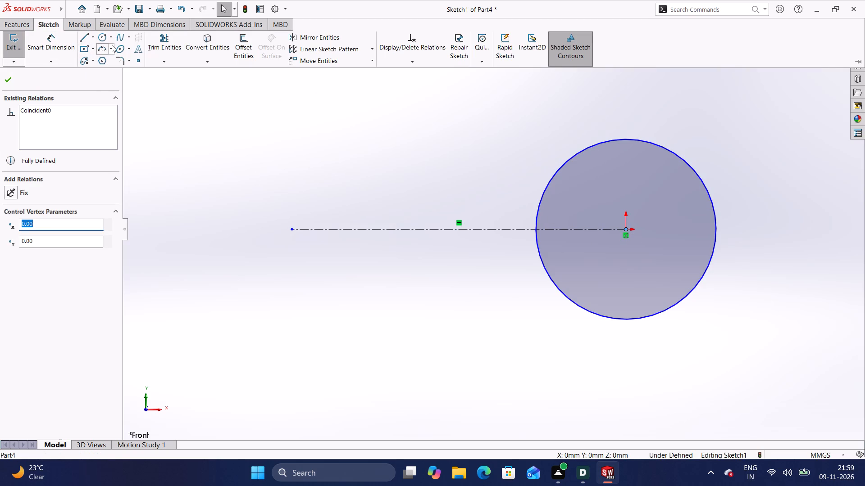
click(105, 36)
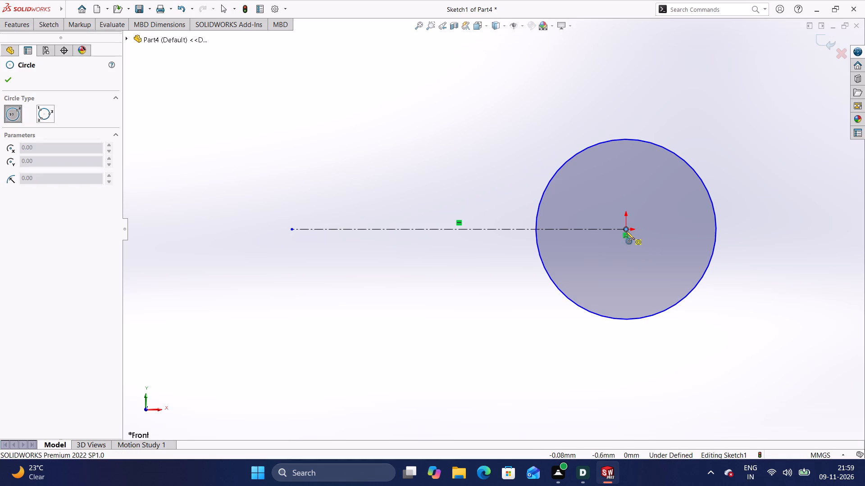
click(626, 228)
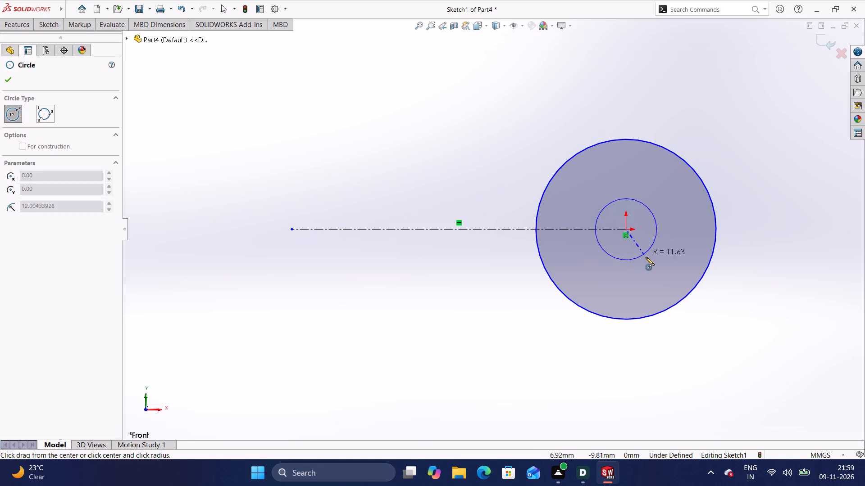
click(657, 271)
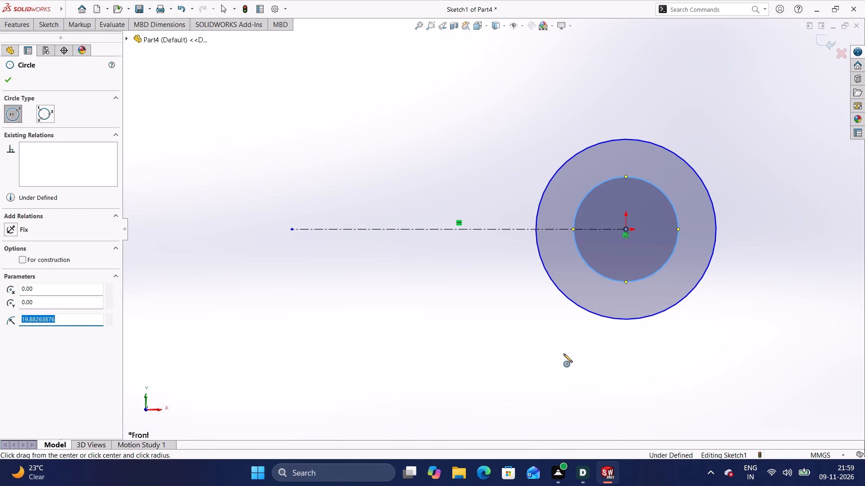
click(564, 354)
key(Escape)
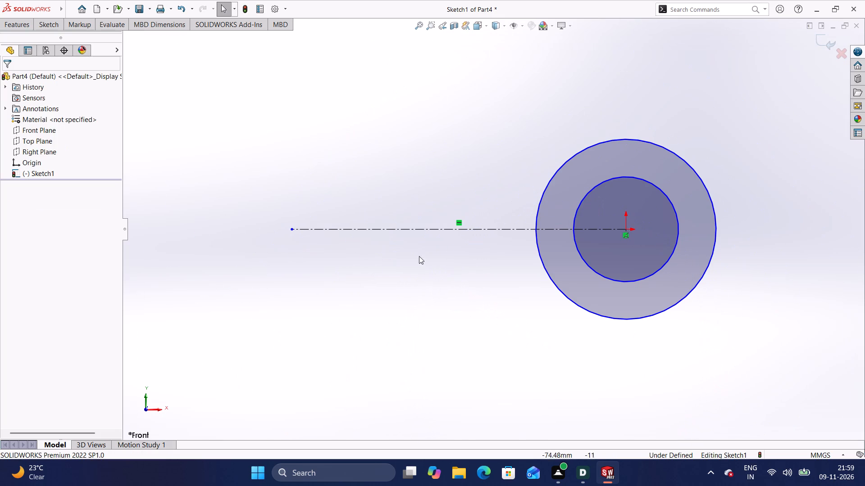
Sketch two concentric circles centred on the centerline's free end, with radii of about 39 mm and 22.5 mm.
click(50, 23)
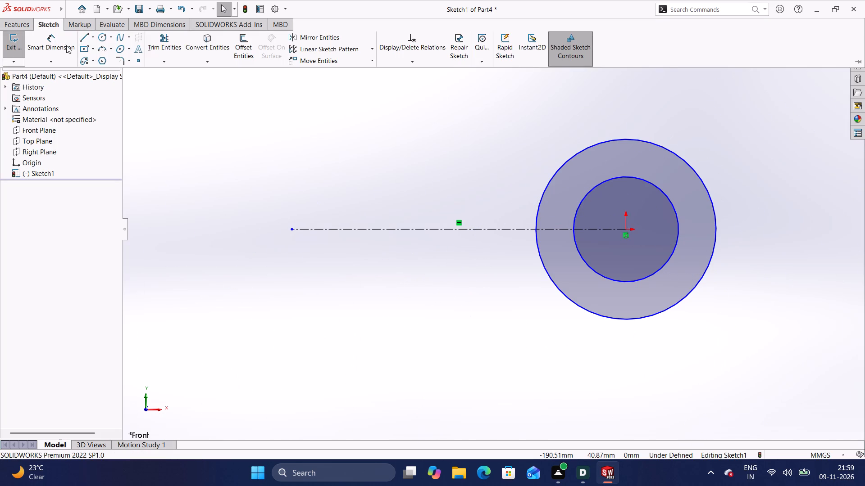
click(102, 36)
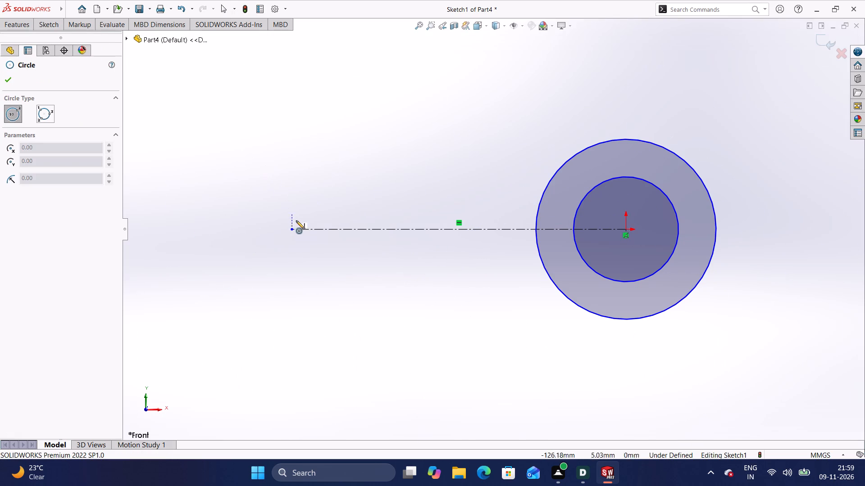
click(291, 229)
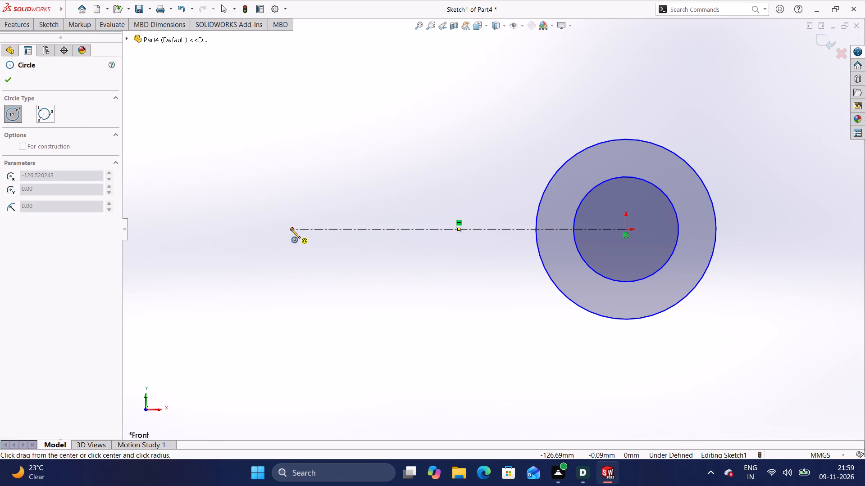
click(328, 326)
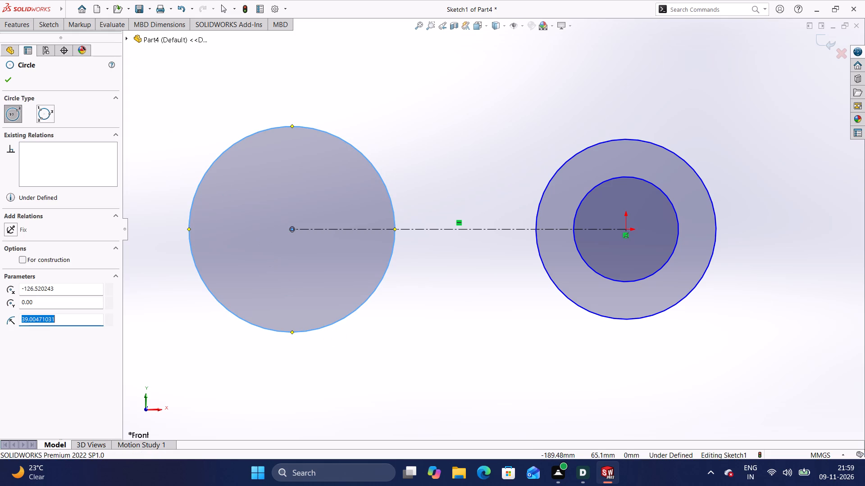
click(50, 20)
click(100, 36)
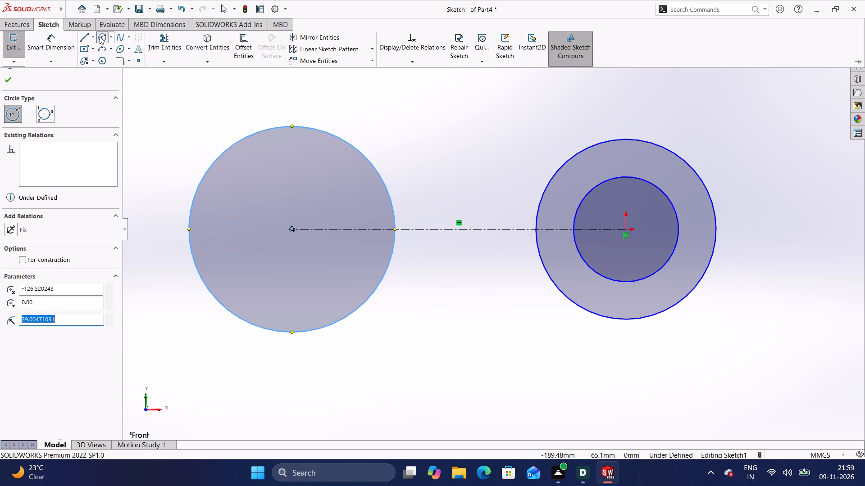
click(292, 229)
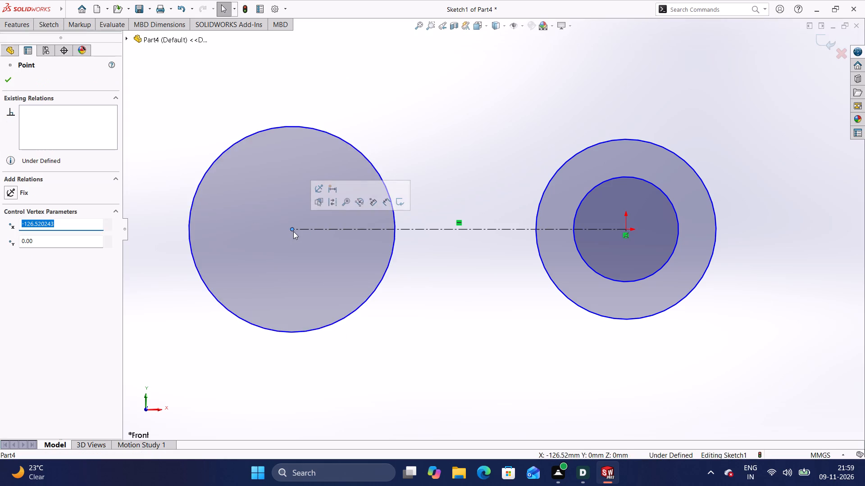
click(58, 25)
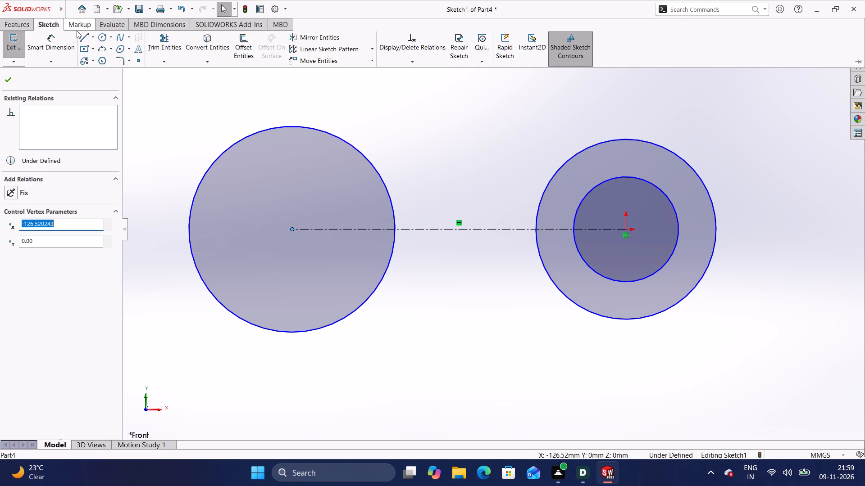
click(105, 37)
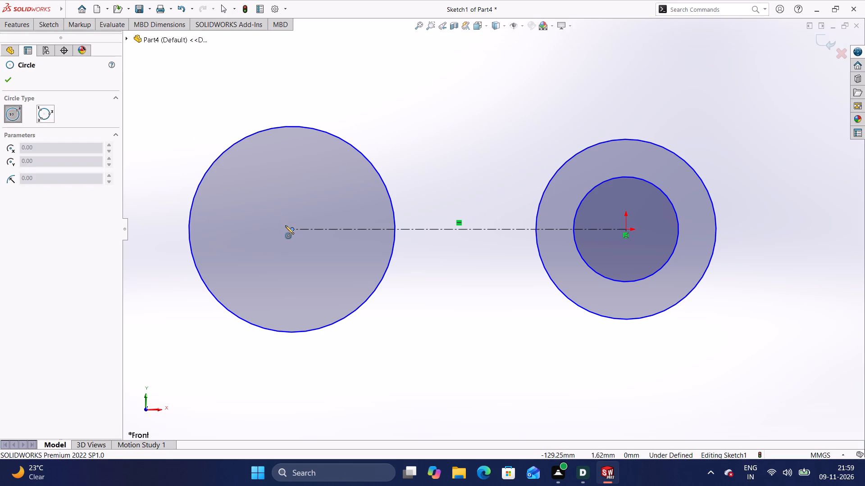
click(291, 227)
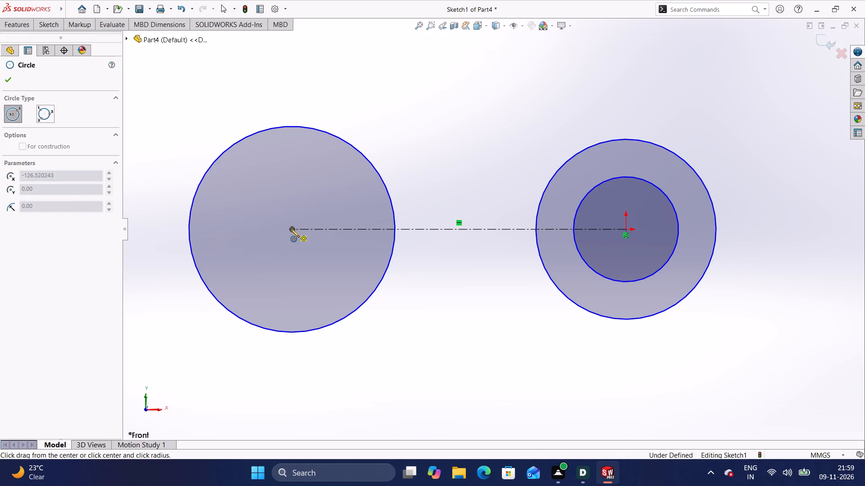
click(317, 283)
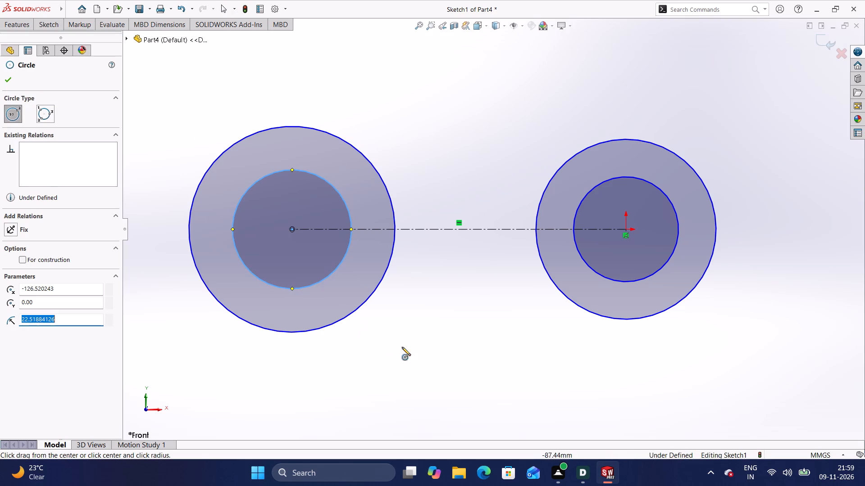
key(Escape)
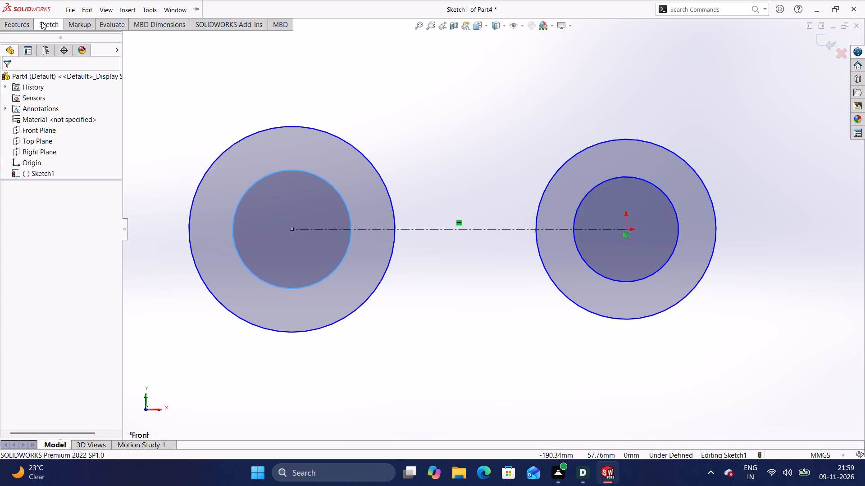
Dimension the outer circle at the centerline's free end with a diameter of 60 mm.
click(41, 22)
click(50, 45)
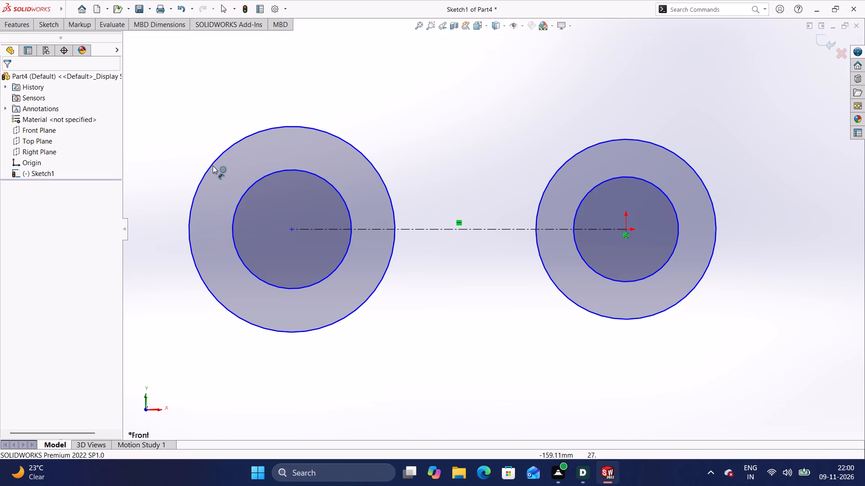
click(191, 252)
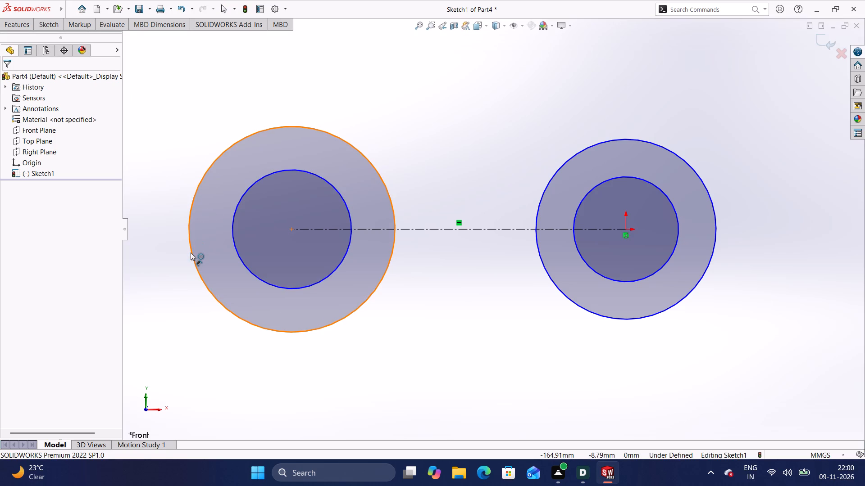
click(177, 327)
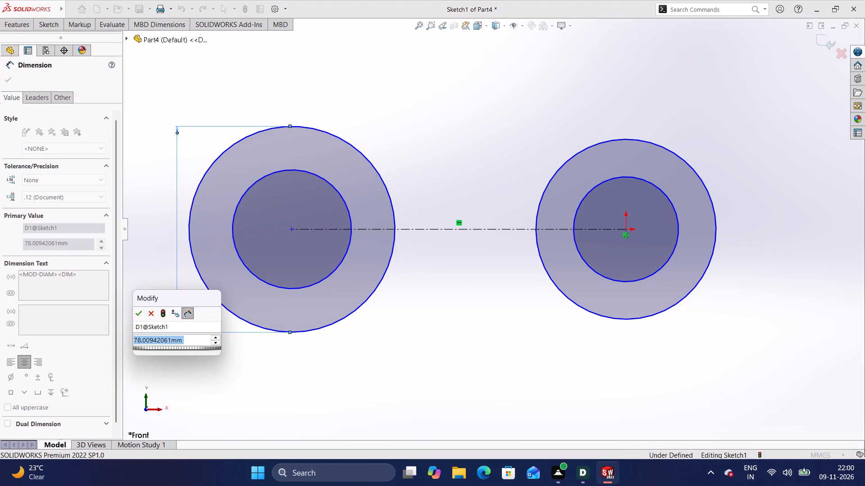
key(BackSpace)
text(60)
key(Return)
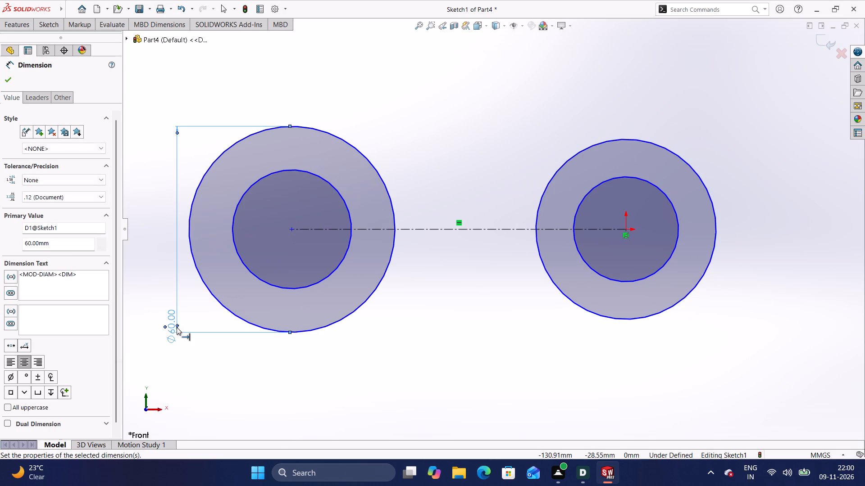
click(177, 361)
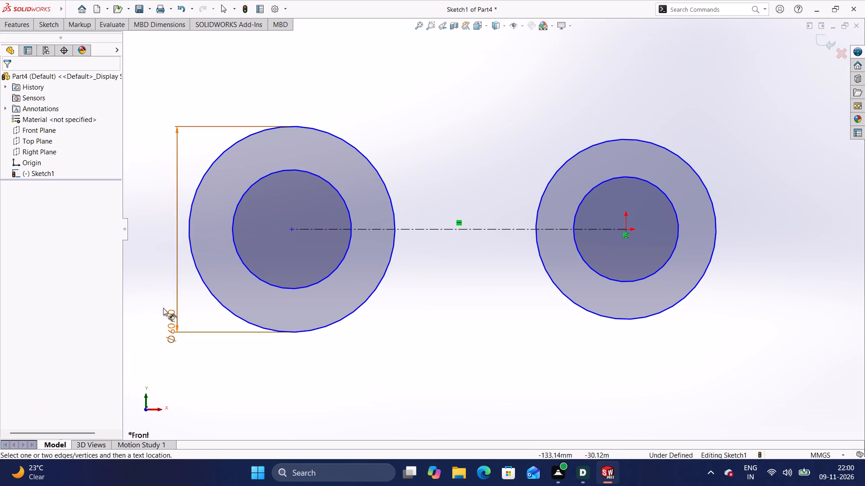
Dimension the inner circle at the centerline's free end with a diameter of 30 mm.
click(45, 23)
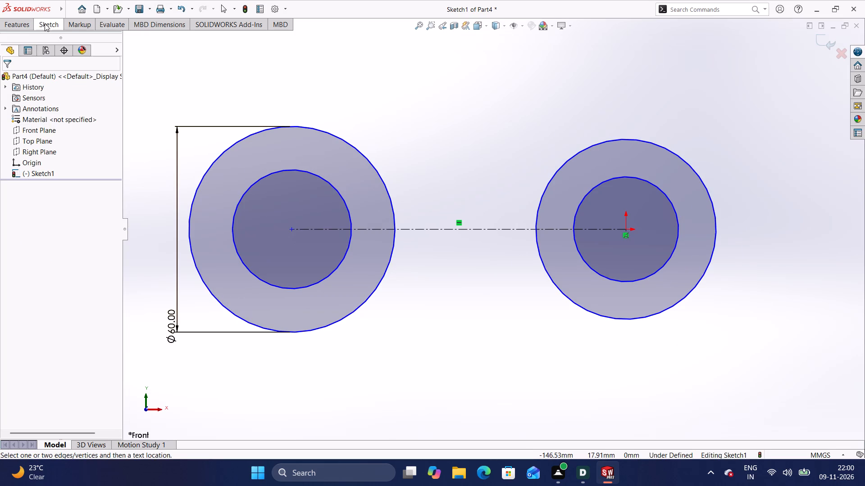
click(251, 272)
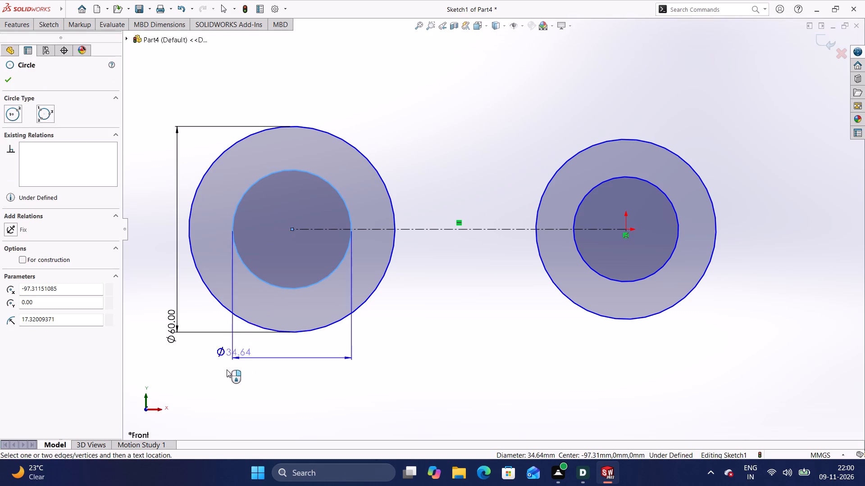
click(214, 403)
key(BackSpace)
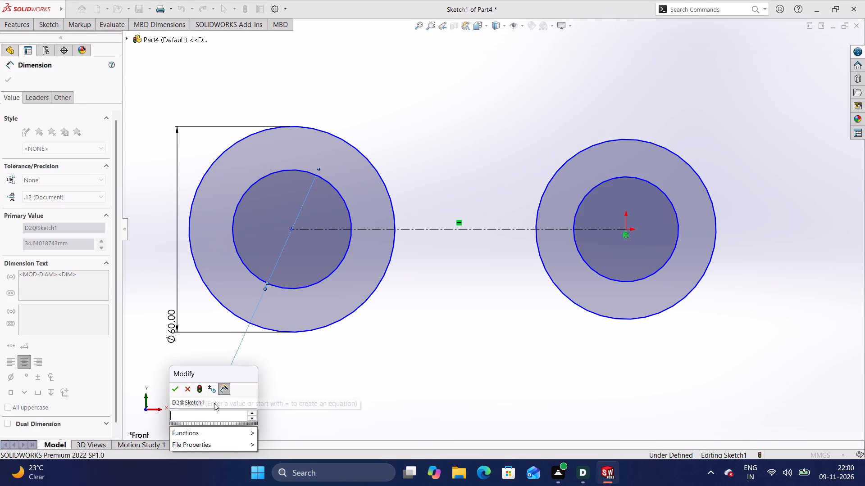
text(30)
key(Return)
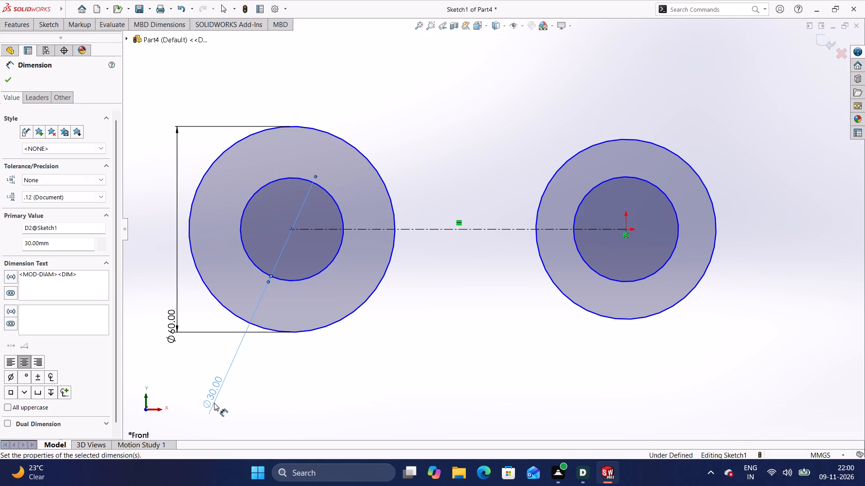
click(248, 418)
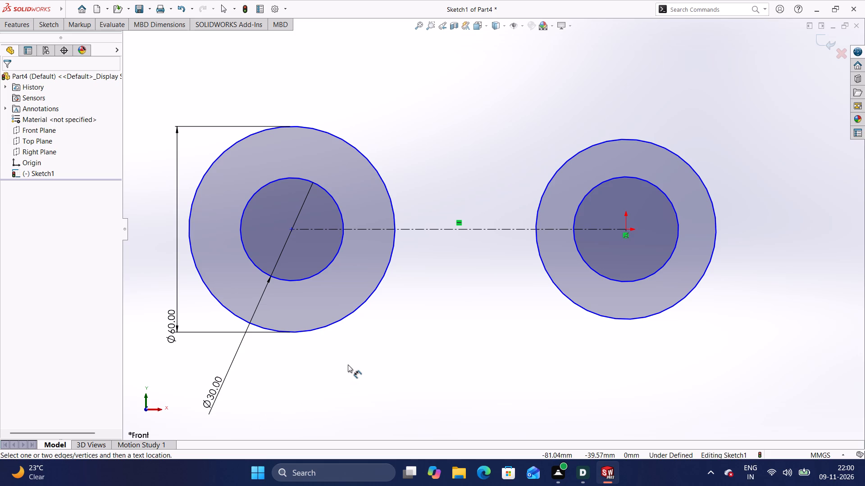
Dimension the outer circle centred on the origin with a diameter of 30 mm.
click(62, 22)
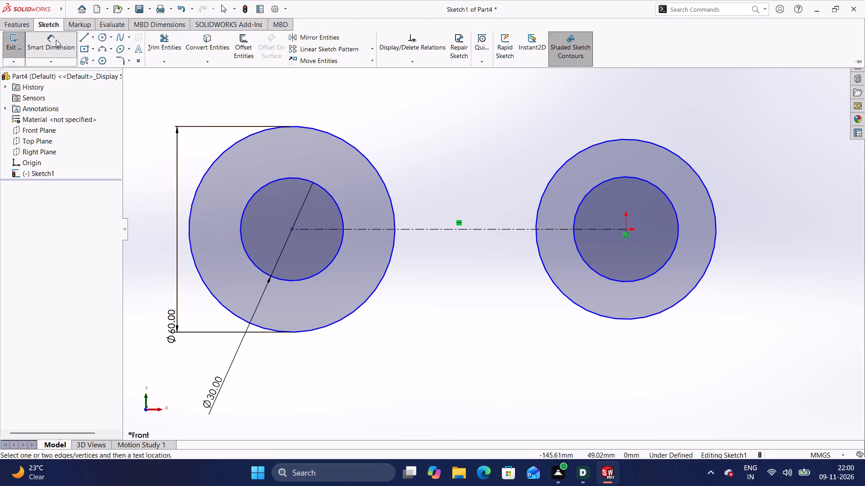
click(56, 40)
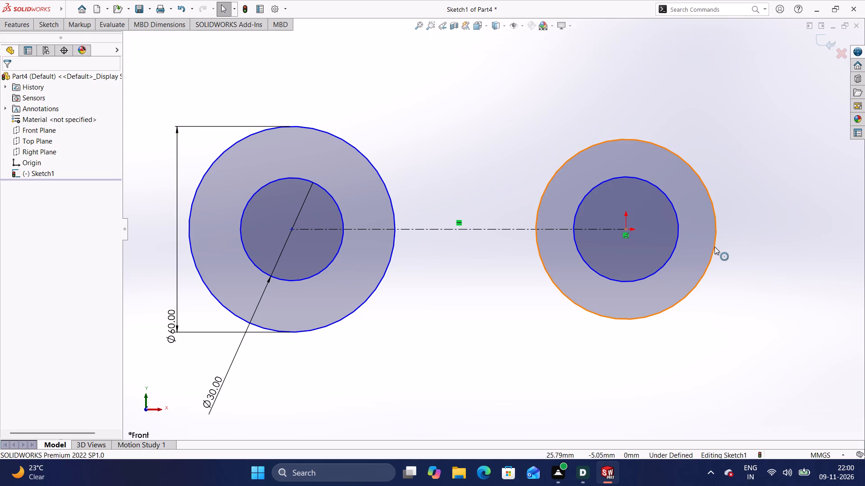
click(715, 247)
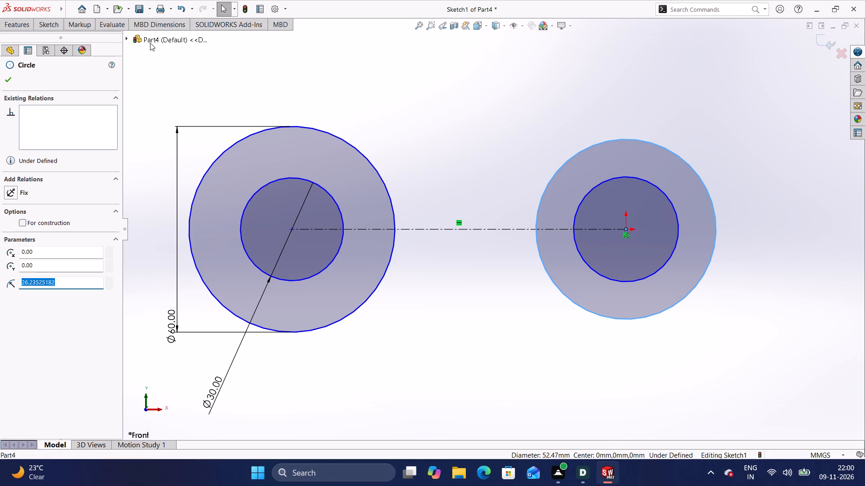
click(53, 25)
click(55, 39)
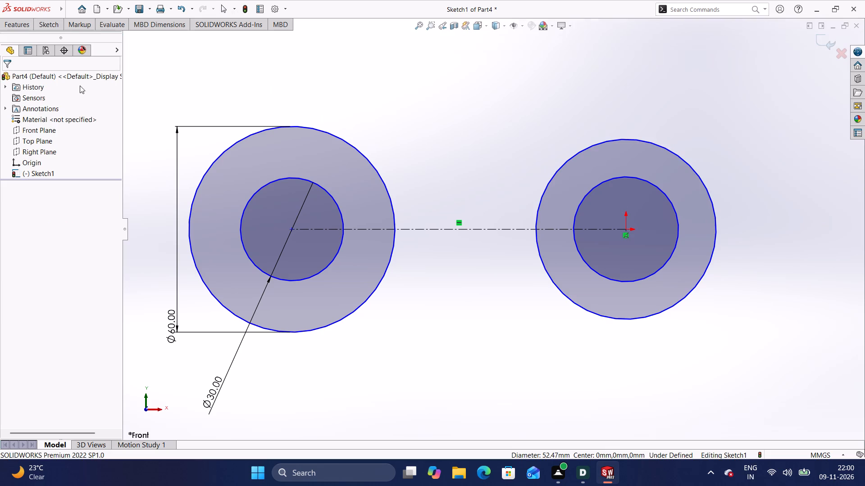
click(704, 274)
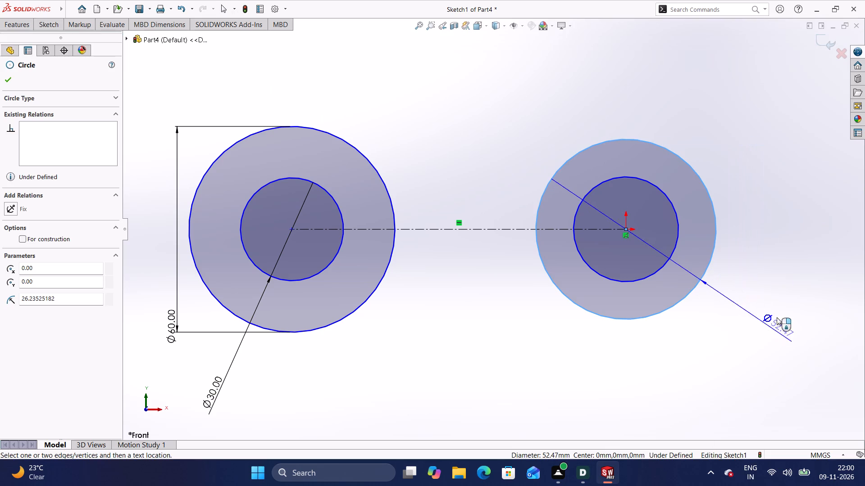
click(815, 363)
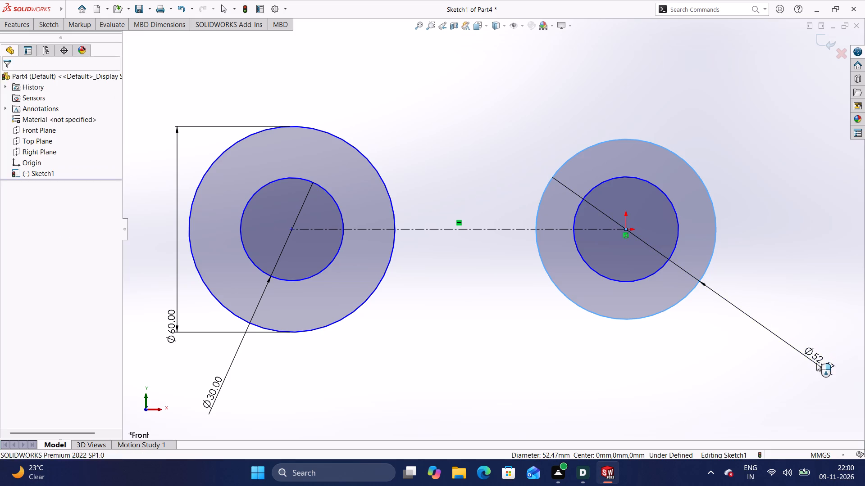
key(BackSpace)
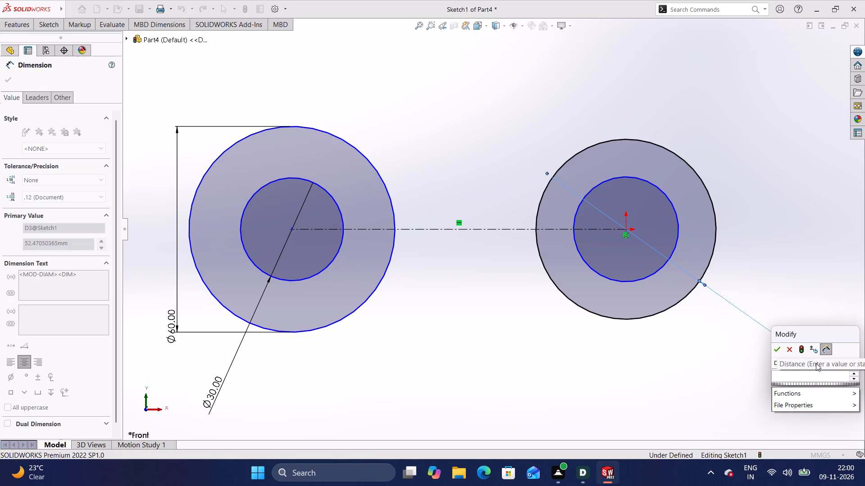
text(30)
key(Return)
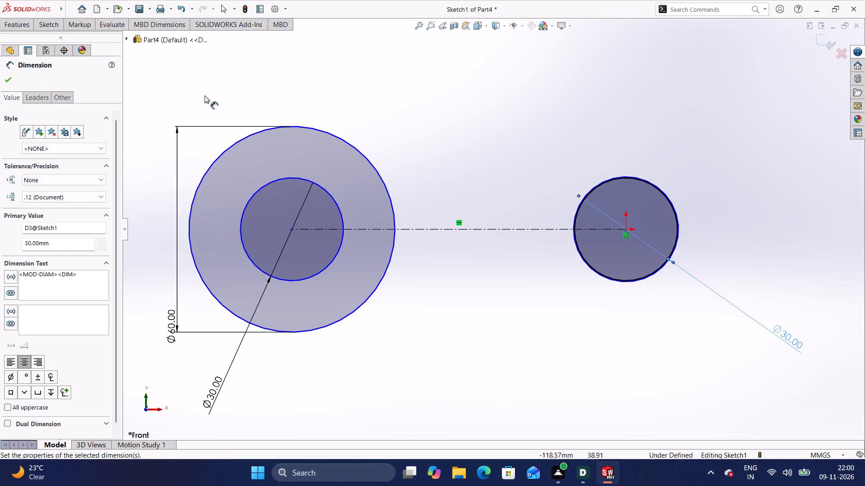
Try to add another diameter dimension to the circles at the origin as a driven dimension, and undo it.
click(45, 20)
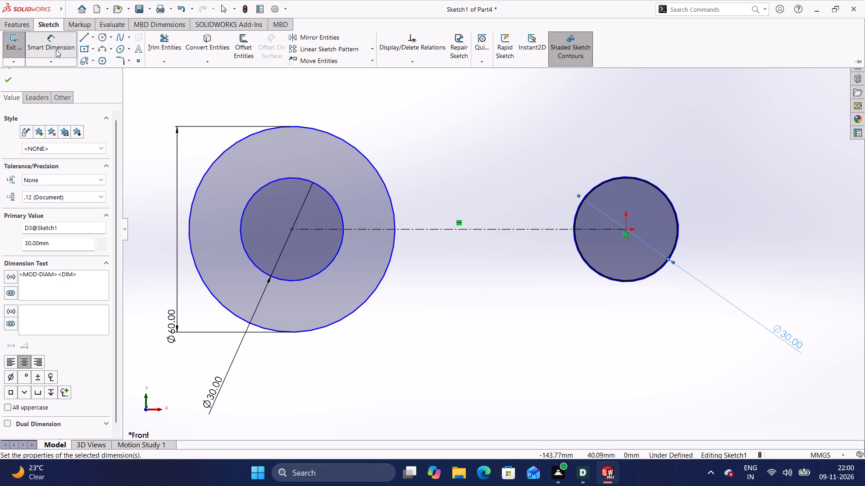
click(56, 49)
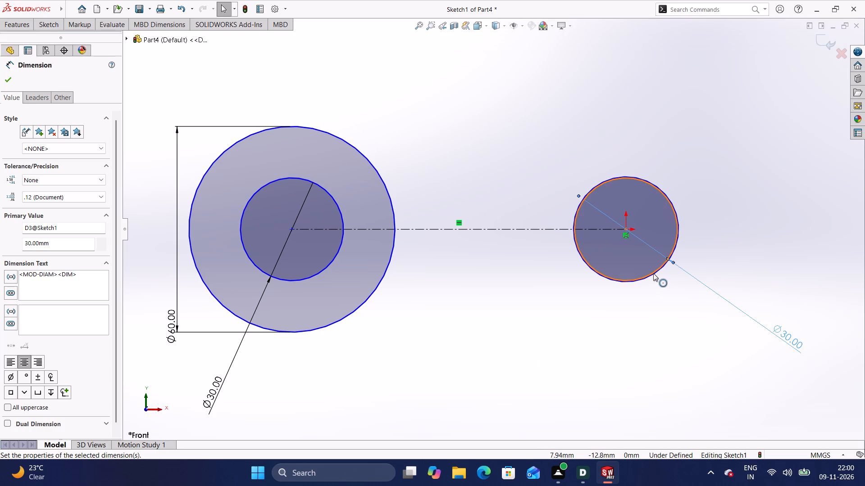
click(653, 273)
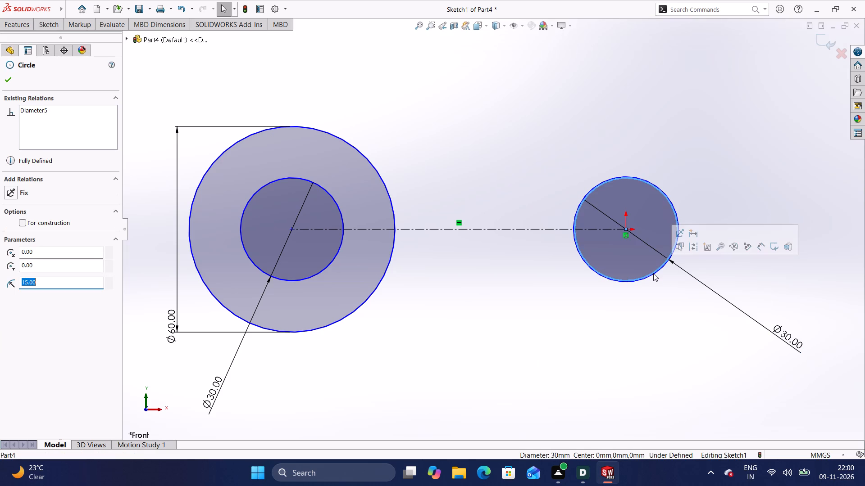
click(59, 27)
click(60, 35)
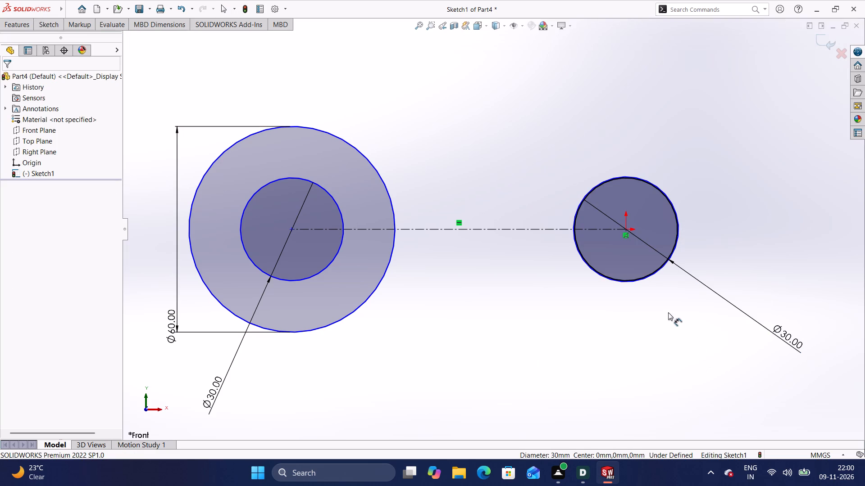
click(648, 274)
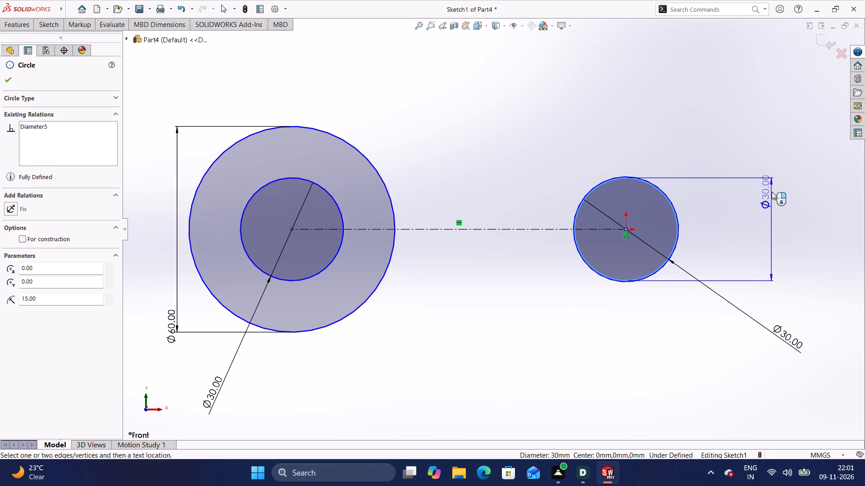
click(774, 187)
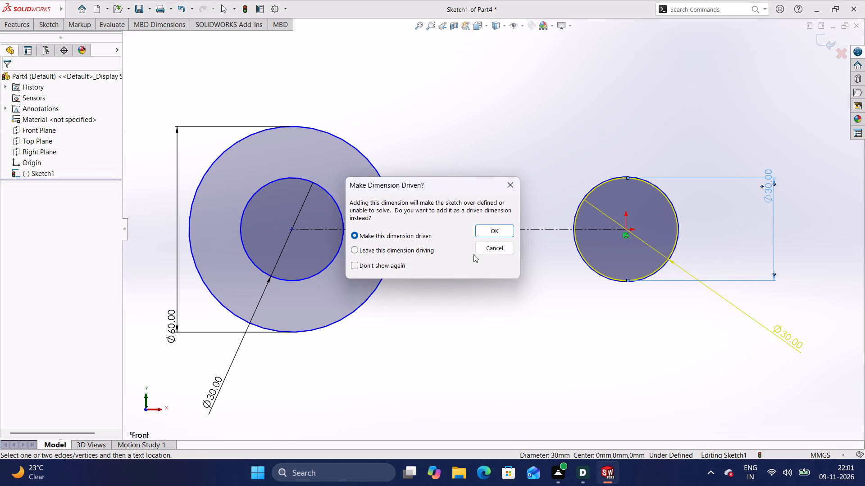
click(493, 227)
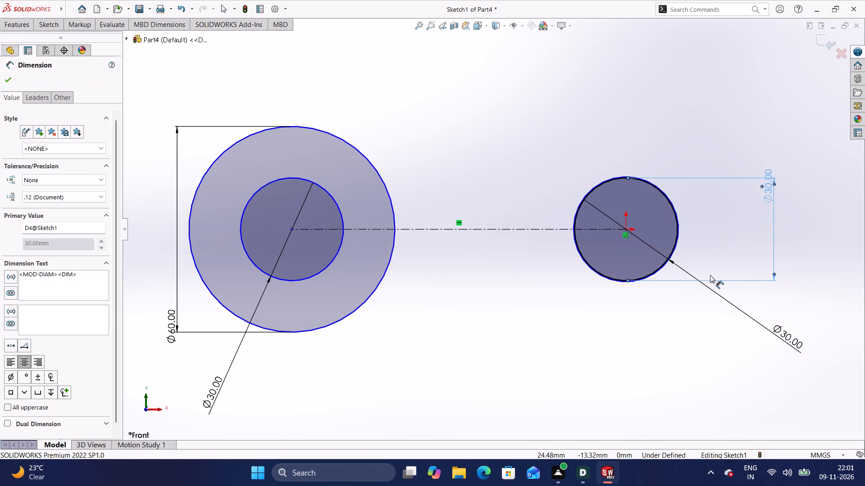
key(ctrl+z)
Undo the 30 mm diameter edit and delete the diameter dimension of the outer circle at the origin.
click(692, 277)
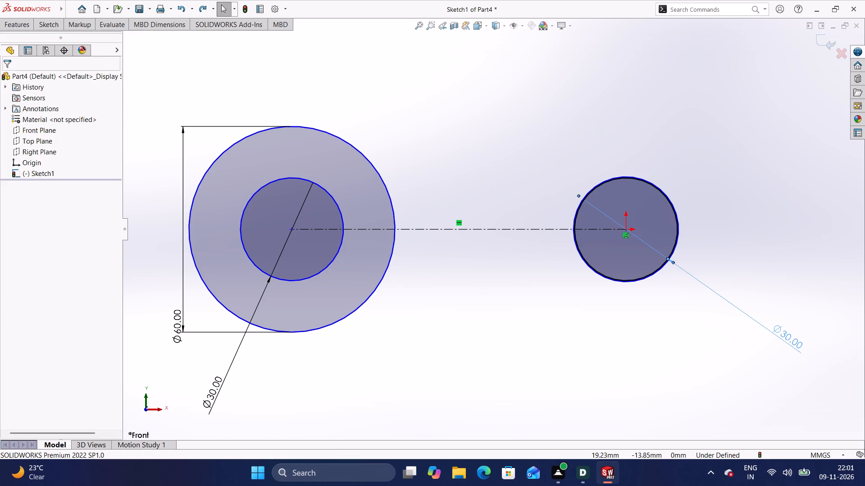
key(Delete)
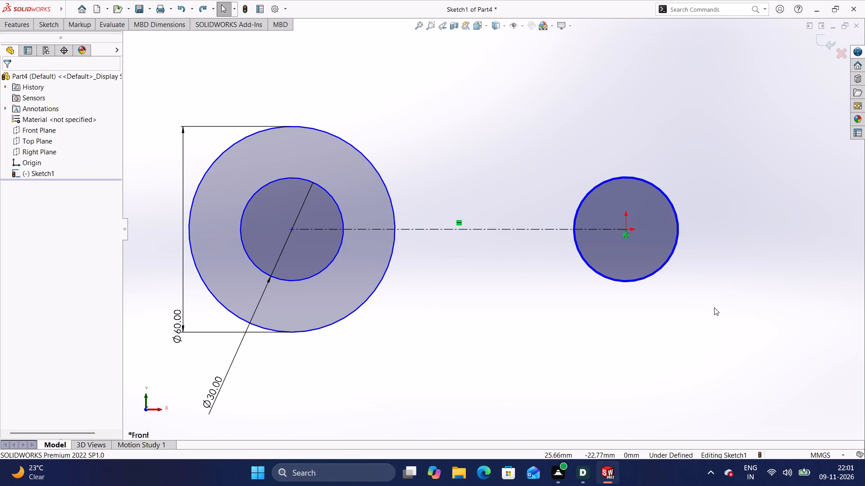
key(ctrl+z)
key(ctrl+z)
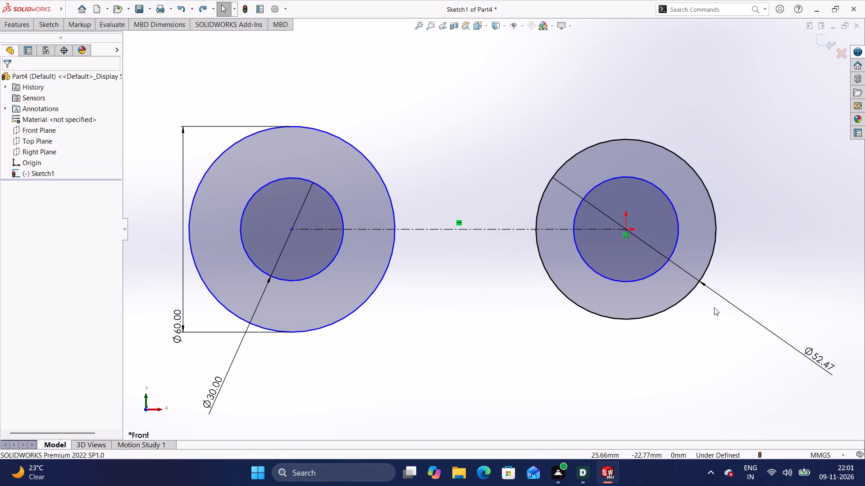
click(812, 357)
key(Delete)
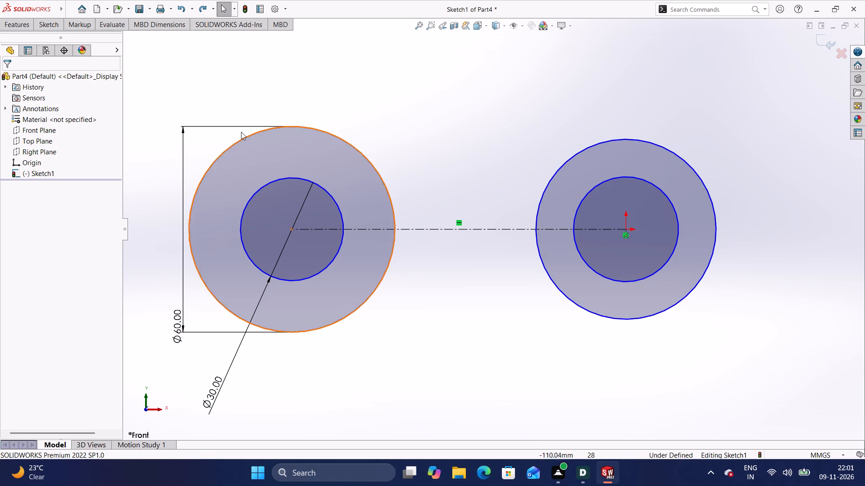
Dimension the inner circle centred on the origin with a diameter of 20 mm.
click(50, 25)
click(62, 46)
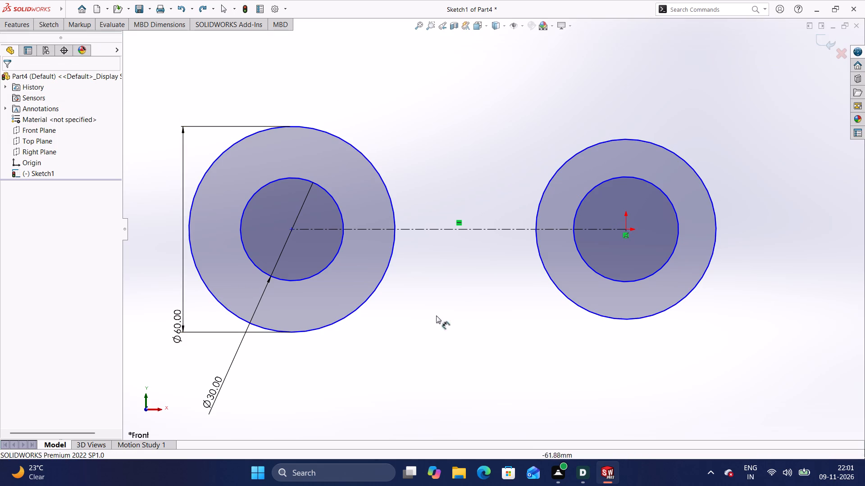
click(666, 196)
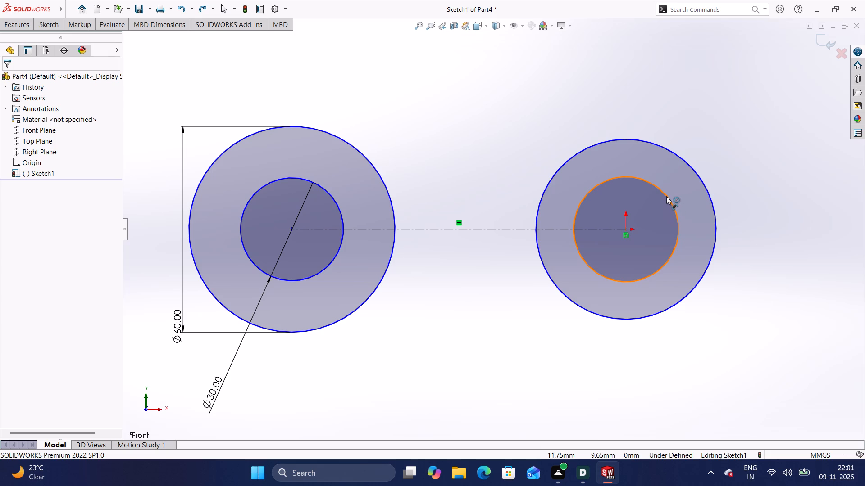
click(724, 101)
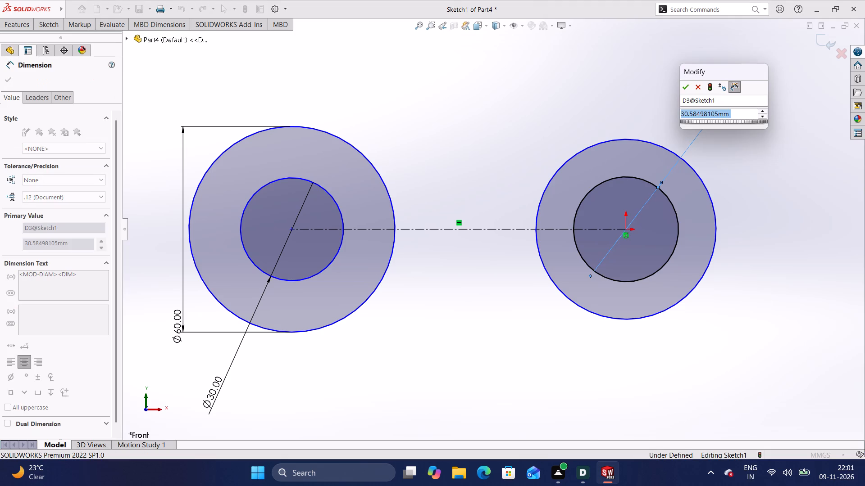
key(BackSpace)
text(20)
key(Return)
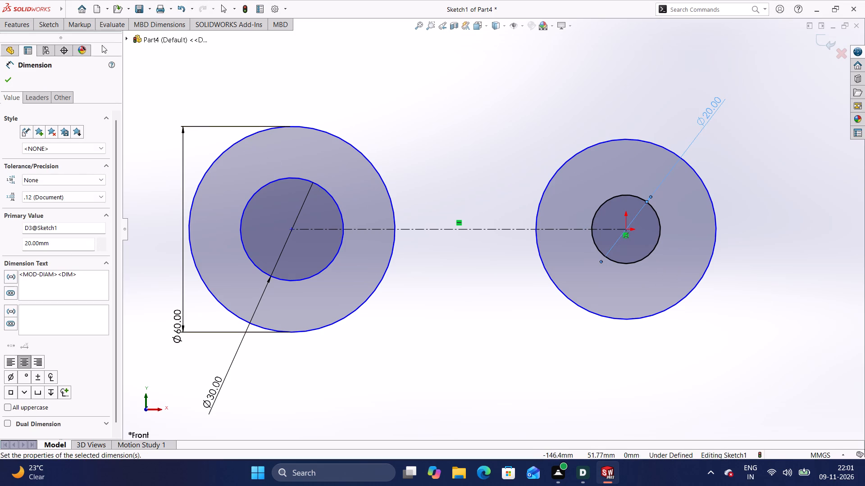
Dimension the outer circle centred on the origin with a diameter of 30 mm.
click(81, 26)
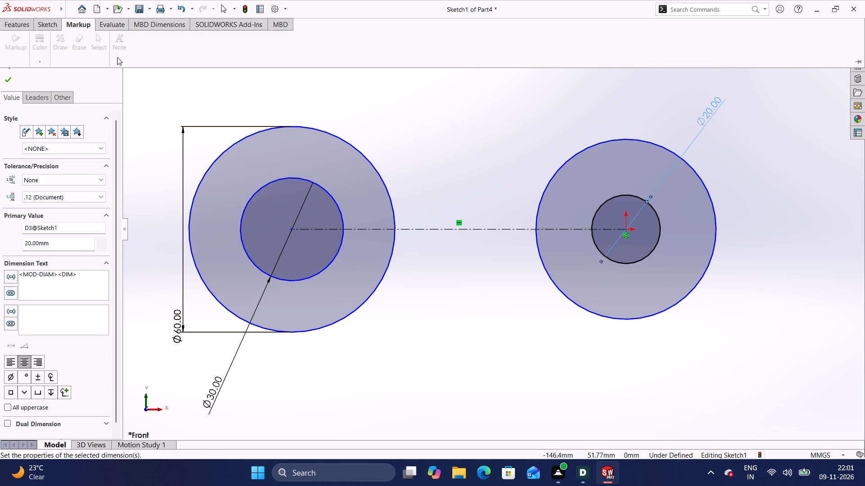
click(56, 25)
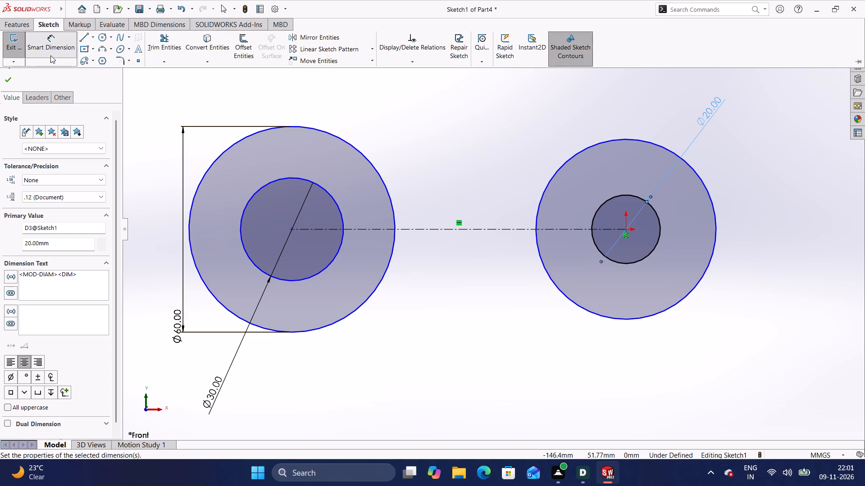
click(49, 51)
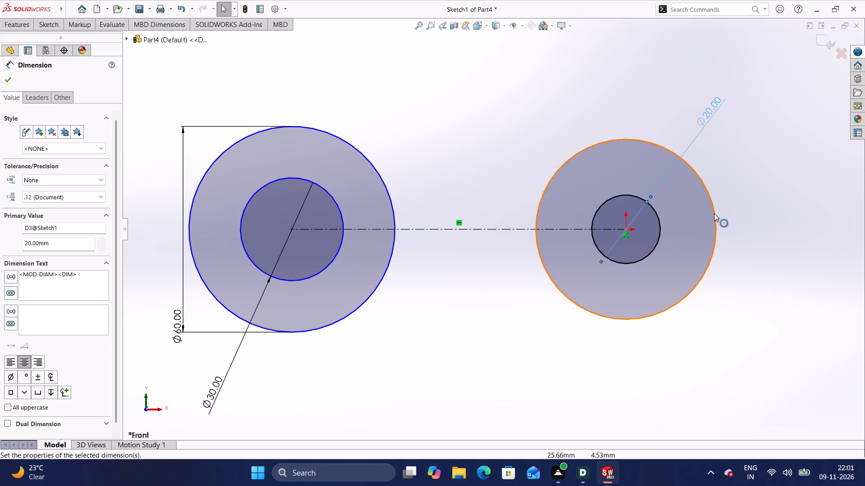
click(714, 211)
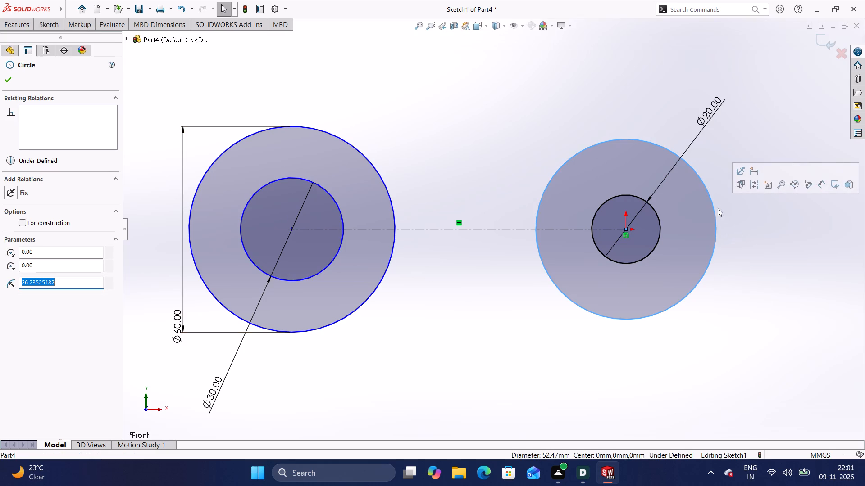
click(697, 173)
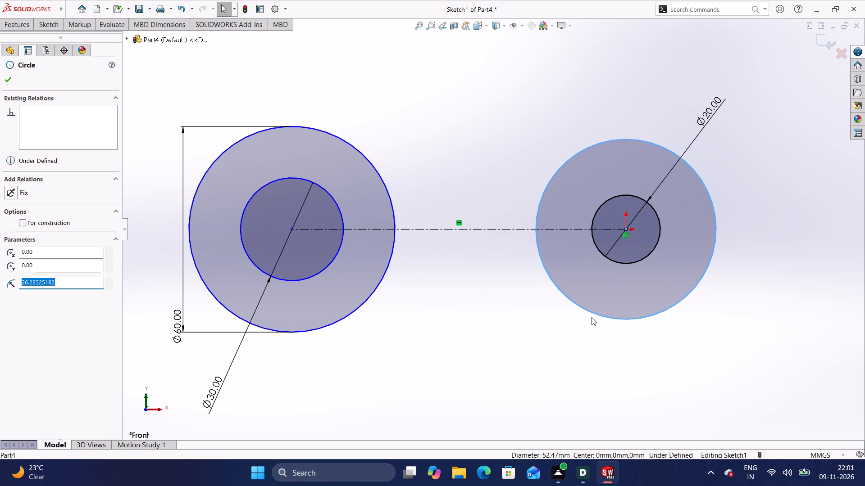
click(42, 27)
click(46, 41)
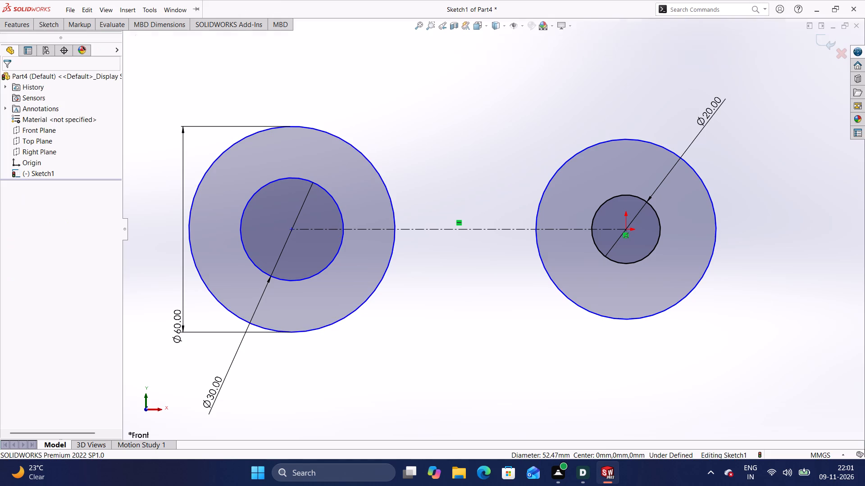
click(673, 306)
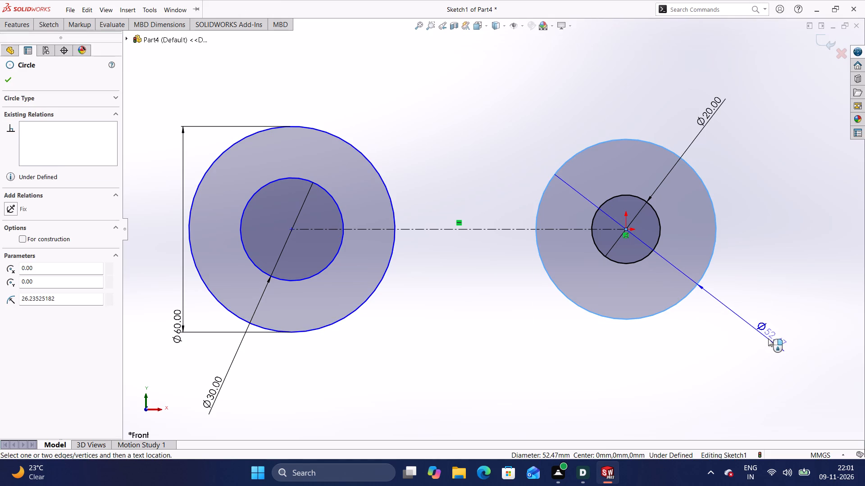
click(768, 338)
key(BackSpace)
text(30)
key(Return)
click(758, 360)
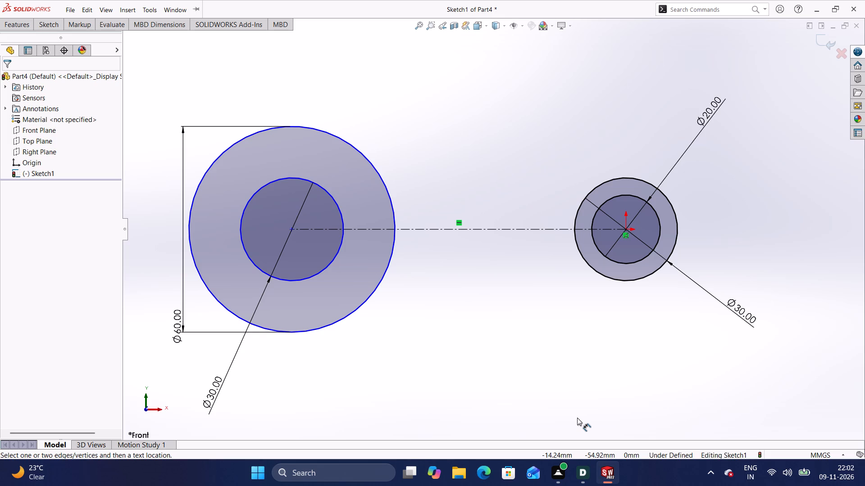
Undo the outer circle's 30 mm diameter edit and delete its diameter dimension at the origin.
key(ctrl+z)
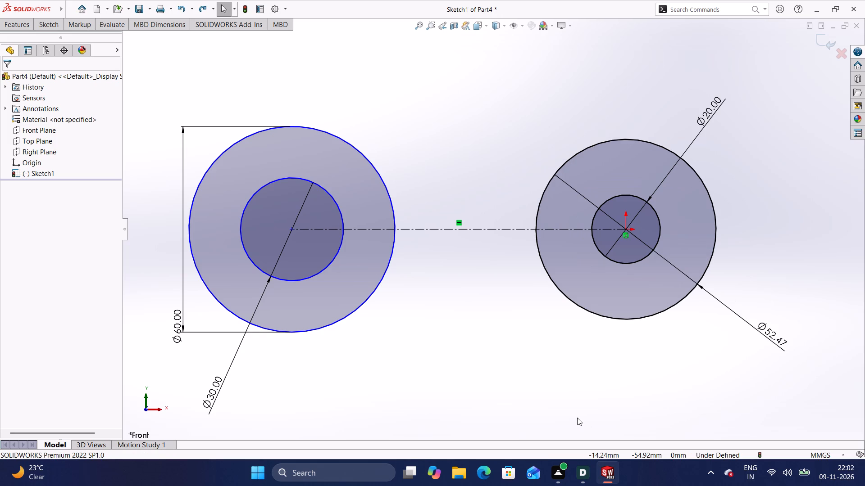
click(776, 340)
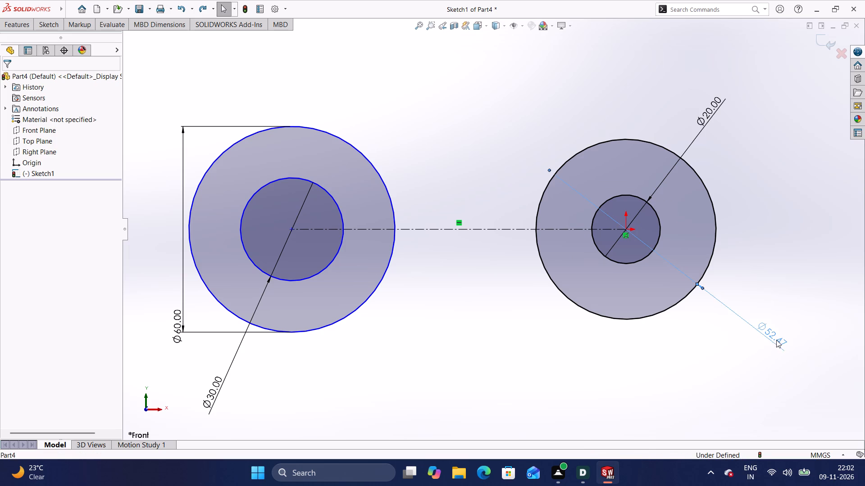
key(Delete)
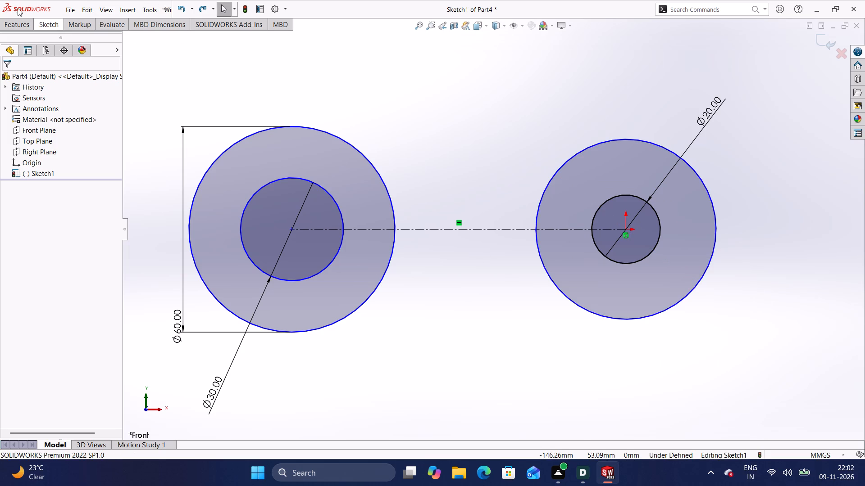
Dimension the outer circle centred on the origin with a diameter of 42 mm.
click(55, 31)
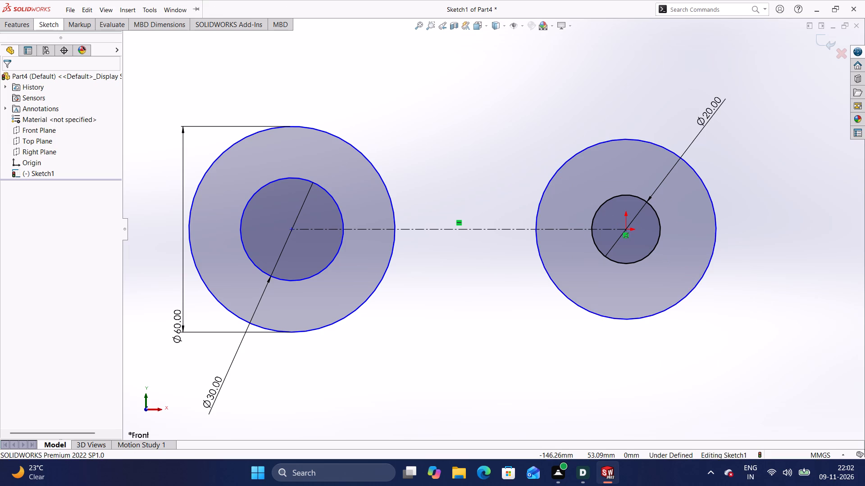
click(43, 25)
click(52, 40)
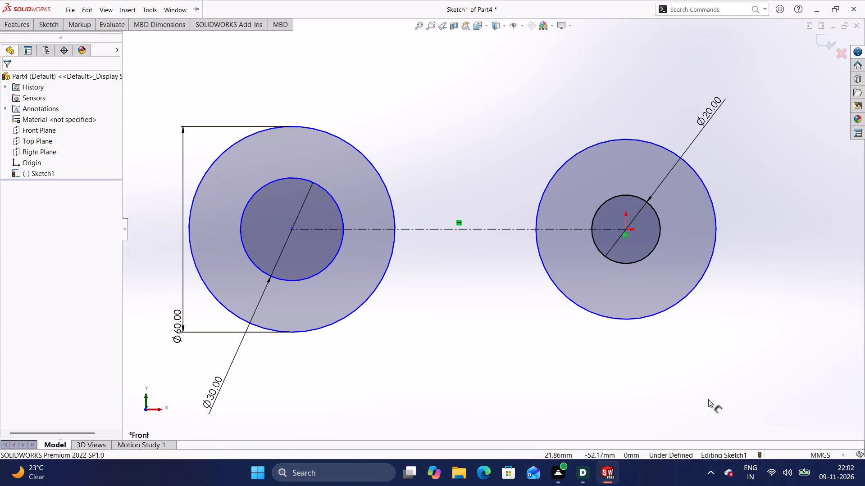
click(716, 226)
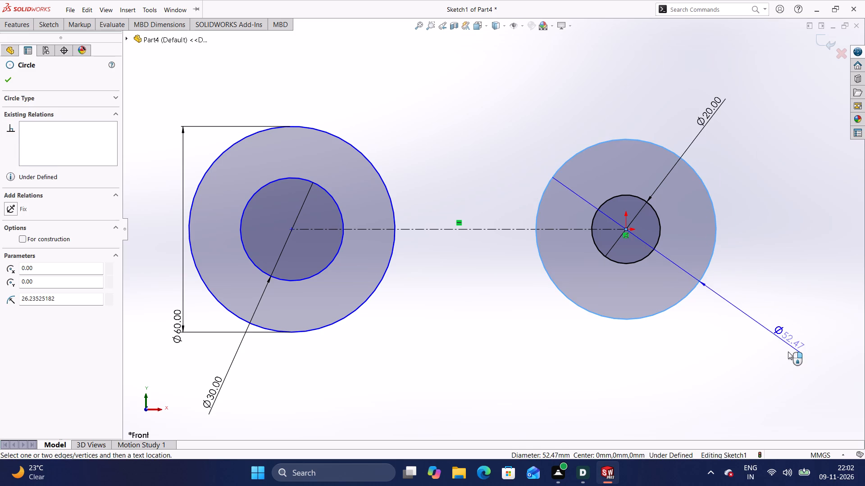
click(788, 352)
key(BackSpace)
text(42)
key(Return)
click(788, 352)
click(776, 367)
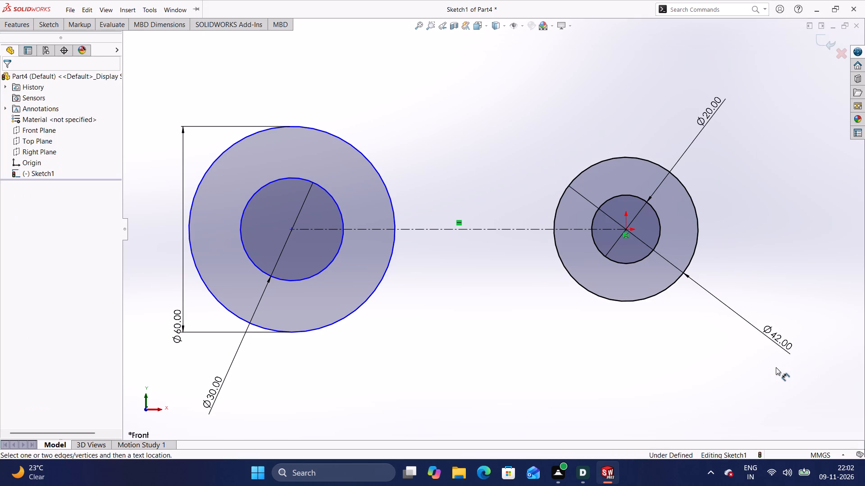
key(Escape)
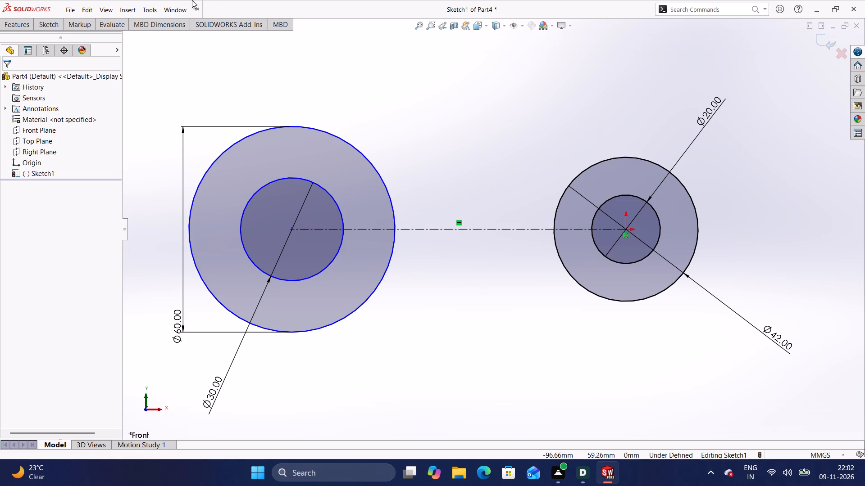
Dimension the horizontal centerline between the two circle centres with a length of 105 mm.
click(49, 27)
click(55, 42)
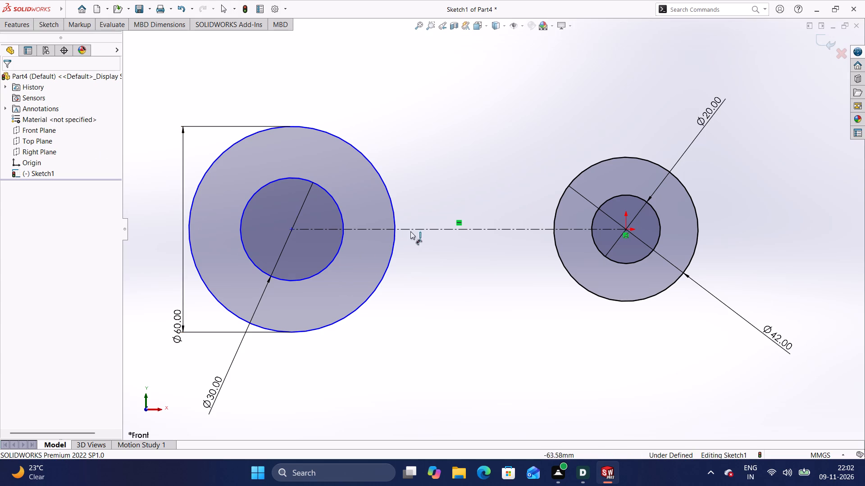
click(477, 229)
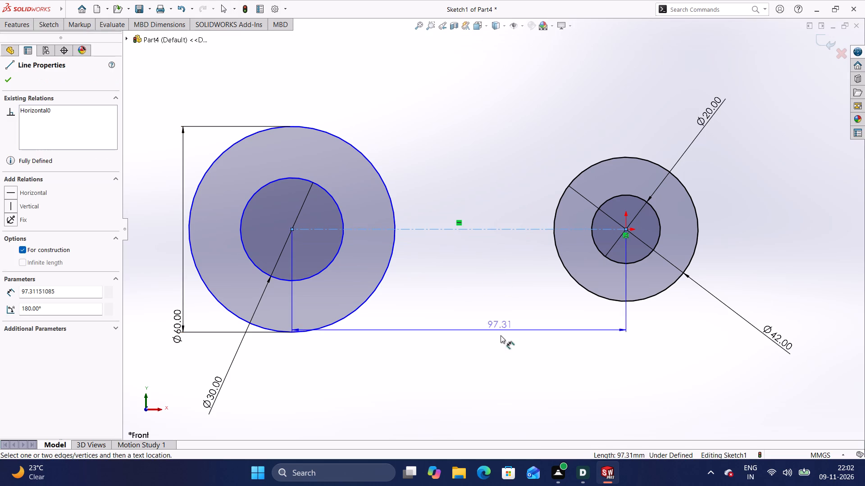
click(501, 353)
key(BackSpace)
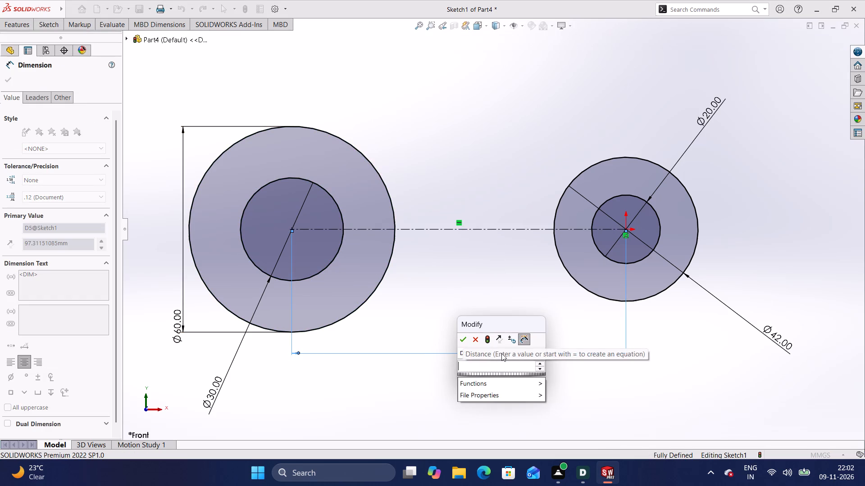
text(105)
key(Return)
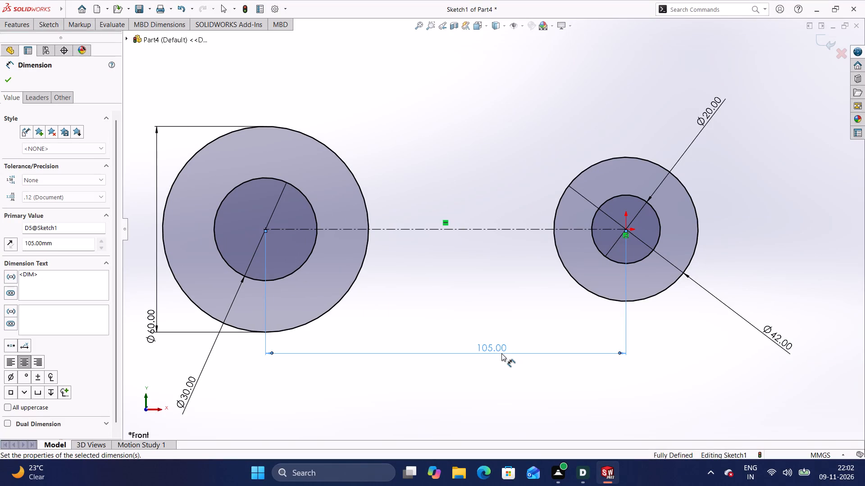
click(503, 301)
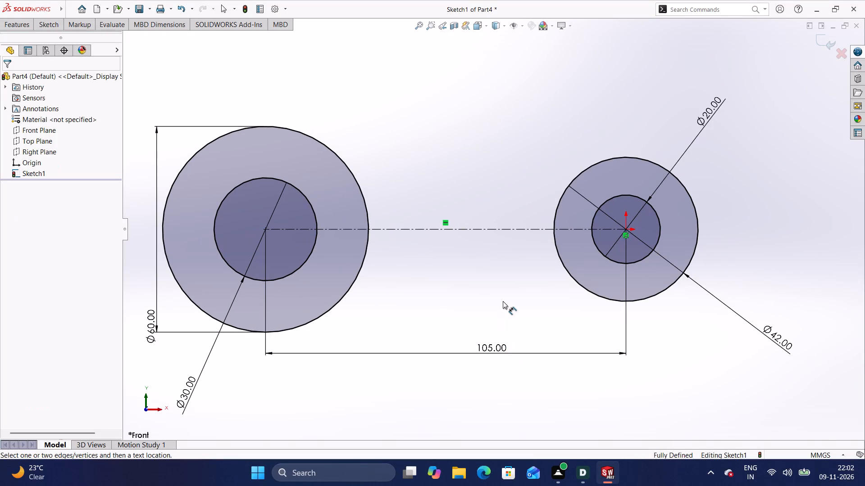
Draw a 3 Point Arc of about 81 mm radius bulging upward from the 60 mm circle's top point to the 42 mm circle's top point.
scroll(503, 301, up, 2)
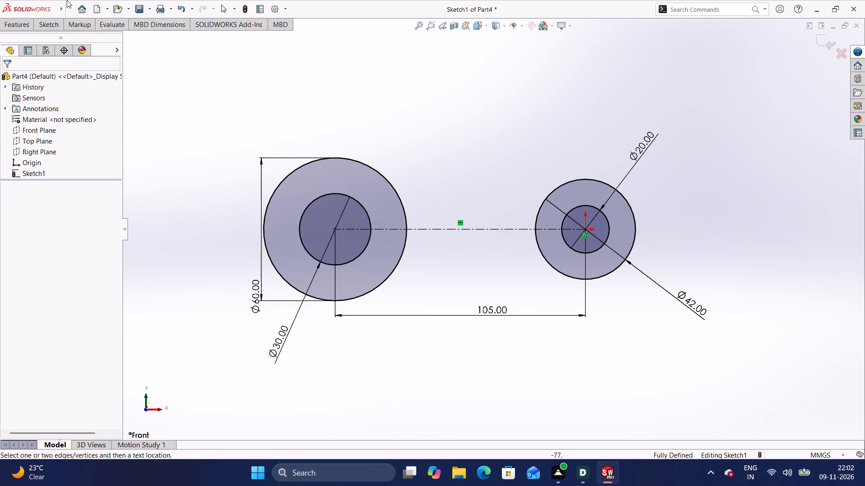
click(48, 29)
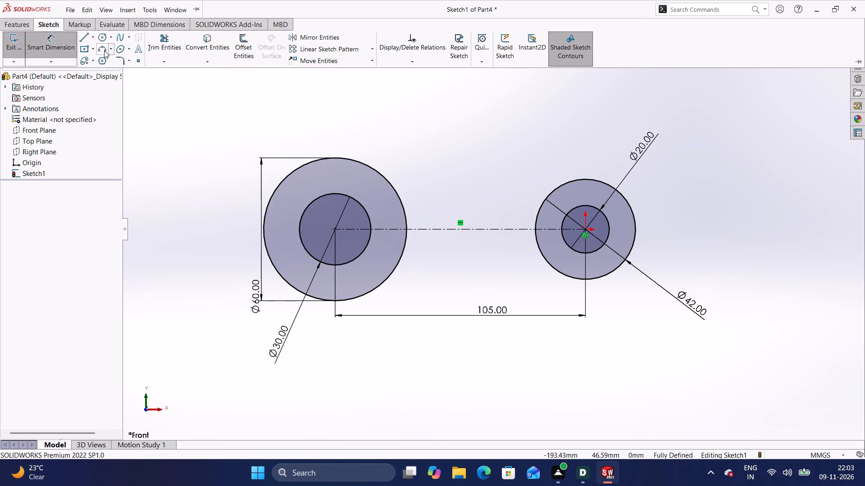
click(113, 51)
click(129, 81)
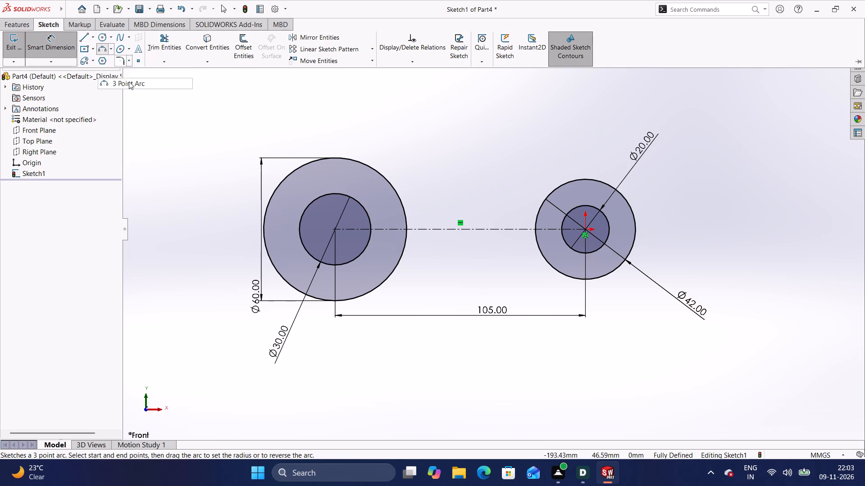
click(334, 157)
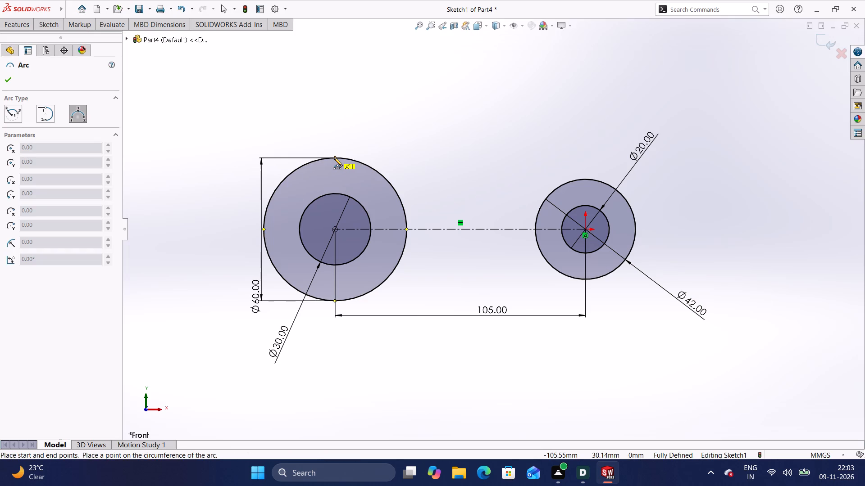
click(586, 178)
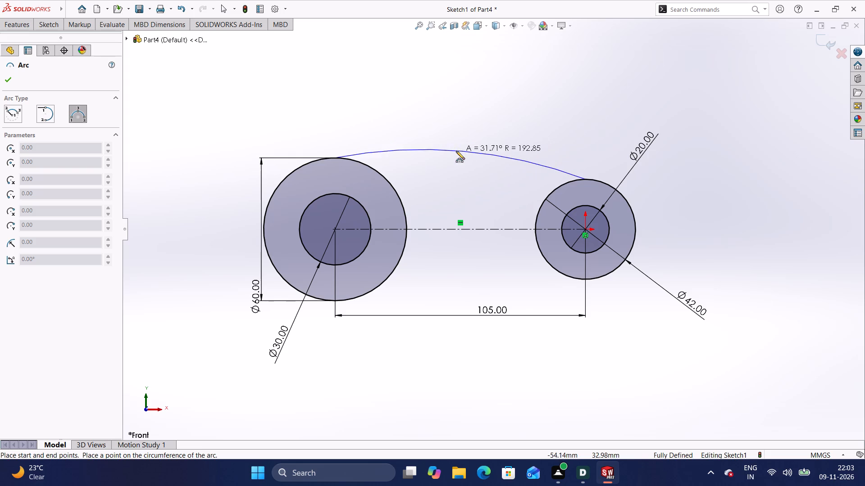
click(471, 123)
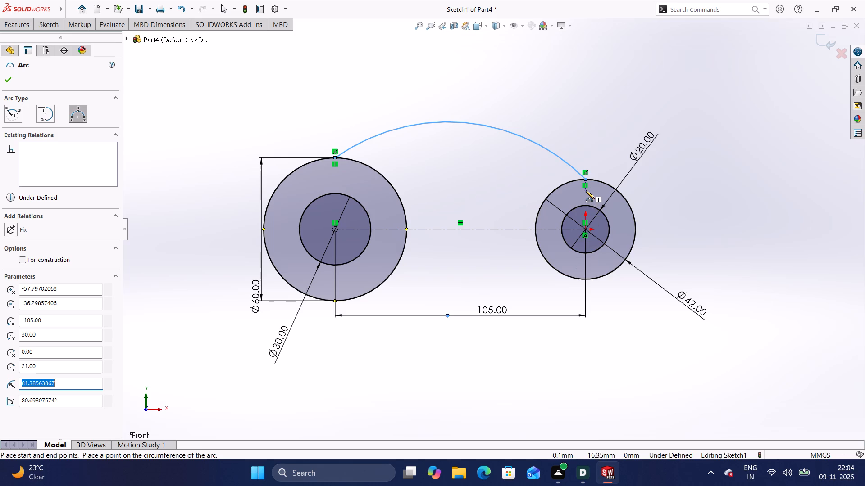
Draw a lower 3 Point Arc of about 171 mm radius from the 42 mm circle's bottom point to the 60 mm circle's lower edge.
click(585, 280)
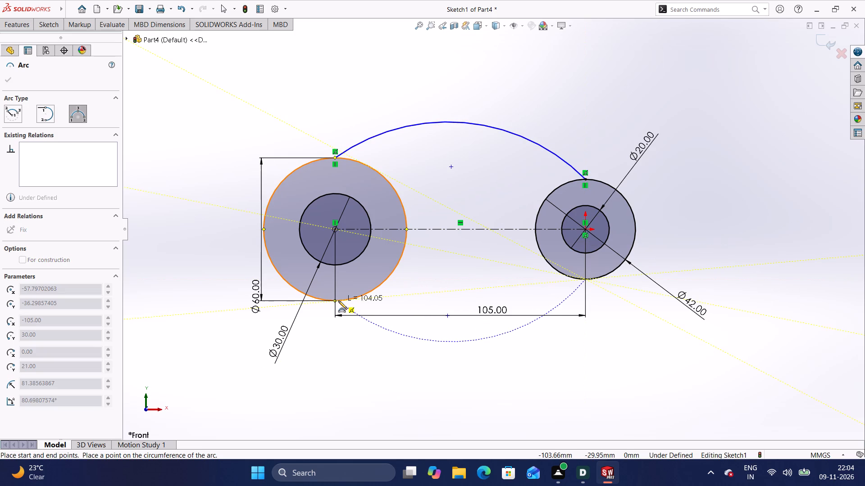
click(370, 290)
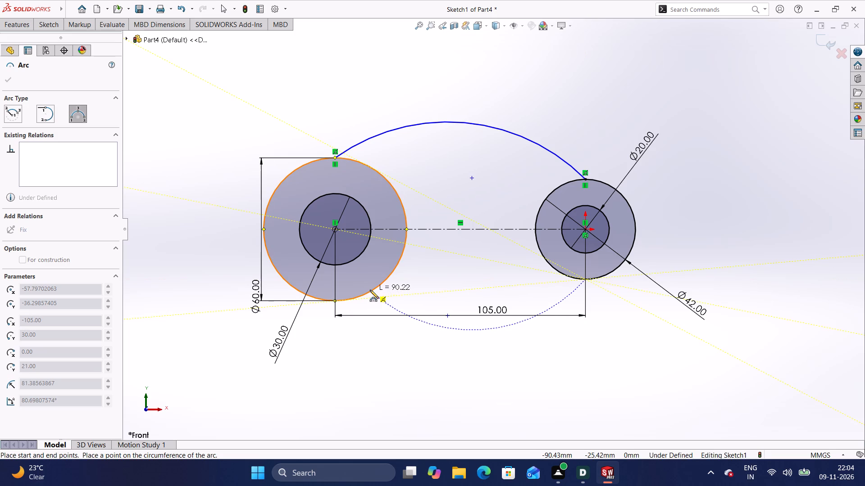
click(465, 300)
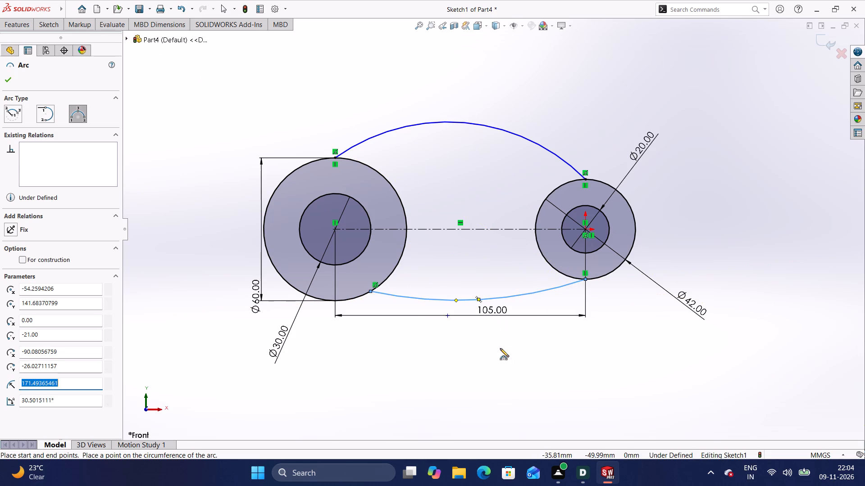
key(Escape)
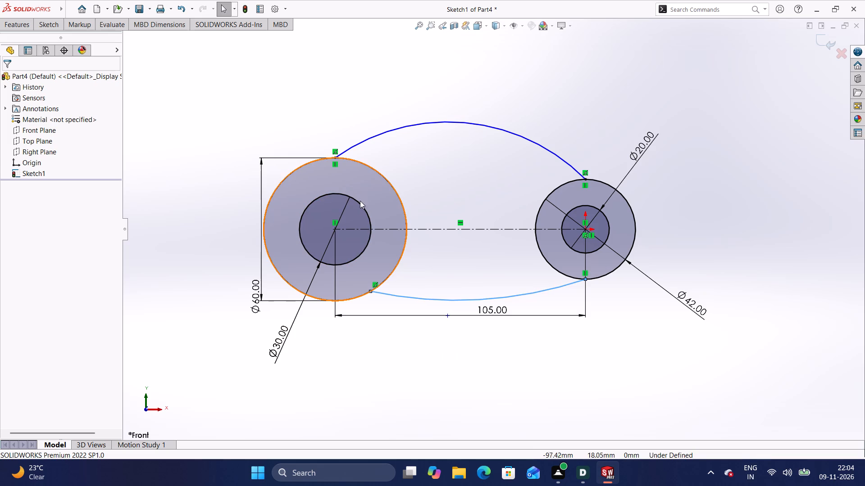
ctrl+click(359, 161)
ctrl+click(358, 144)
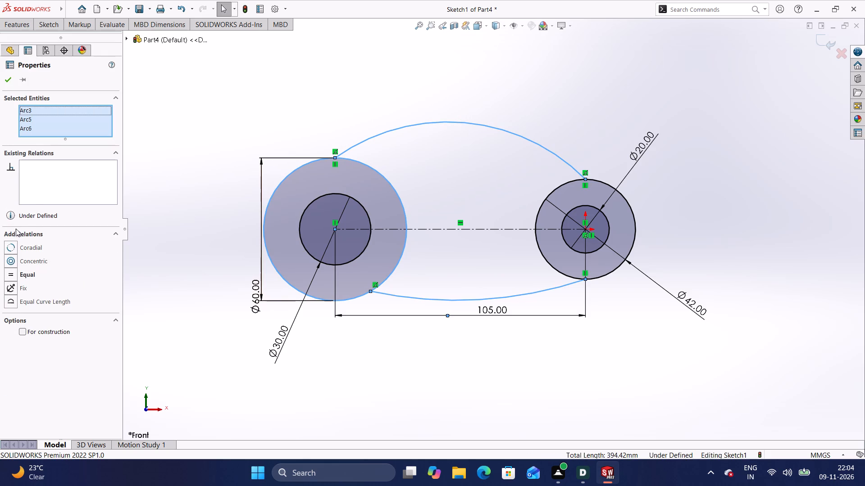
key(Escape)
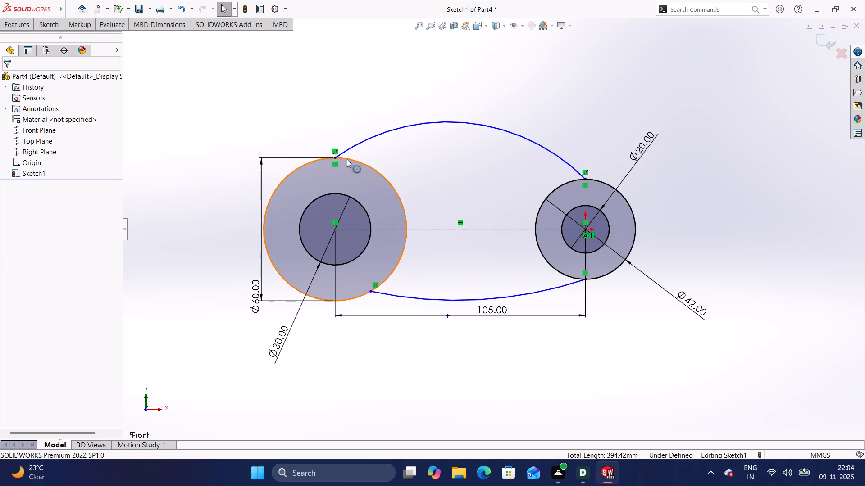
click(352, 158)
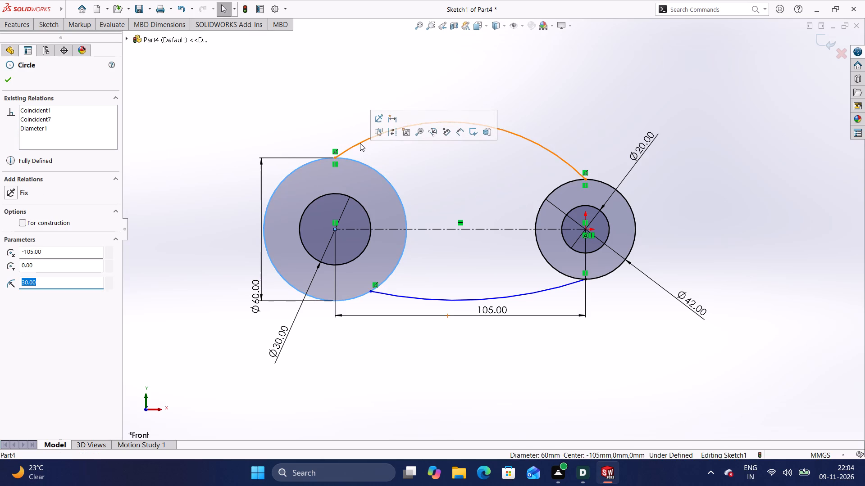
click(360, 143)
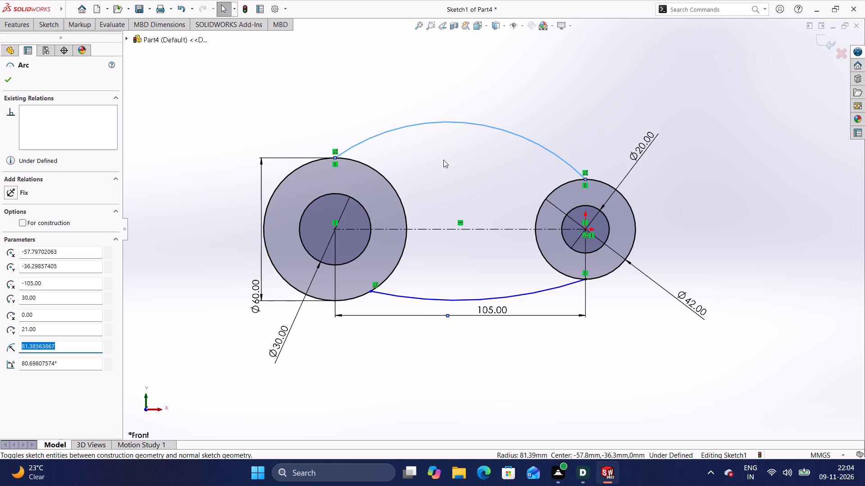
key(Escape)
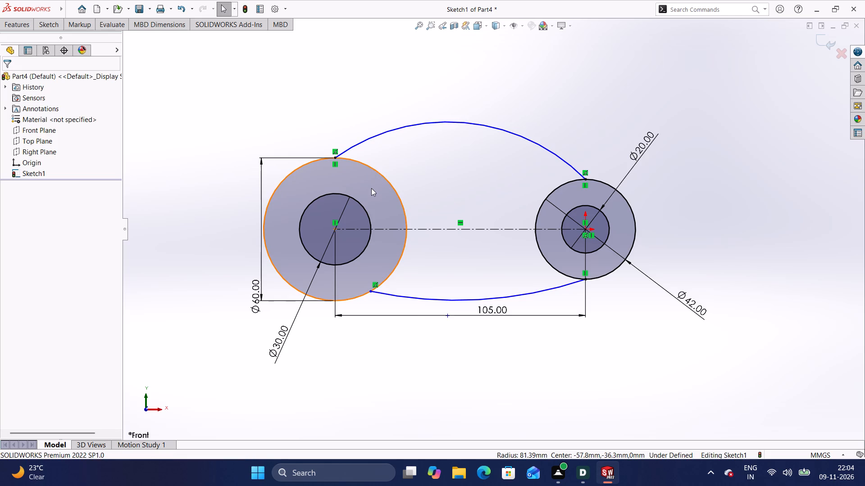
Add a tangent relation between the upper arc and the 60 mm circle.
shift+click(355, 161)
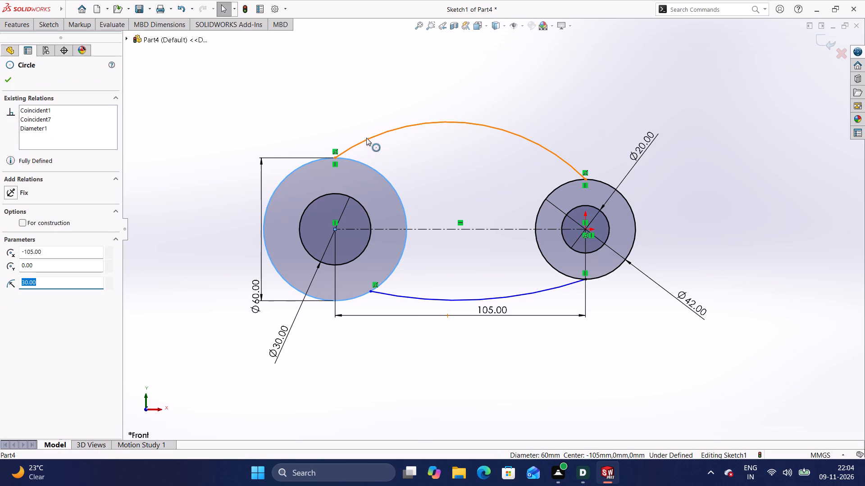
shift+click(367, 138)
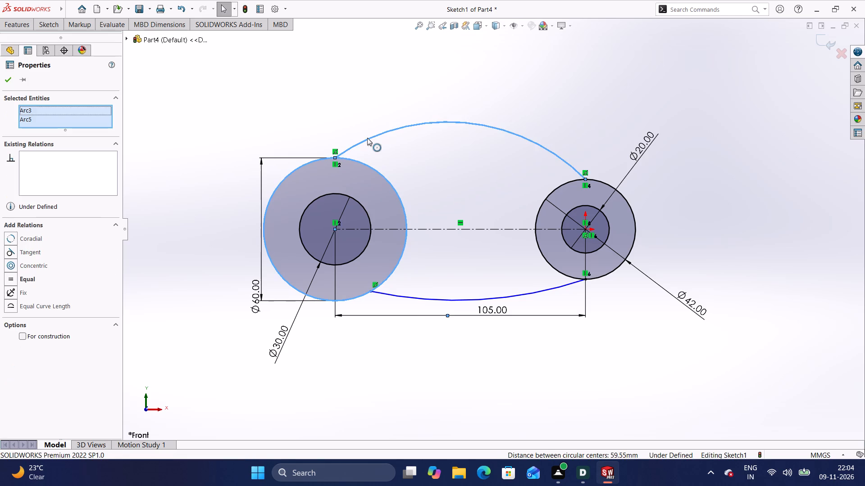
click(13, 254)
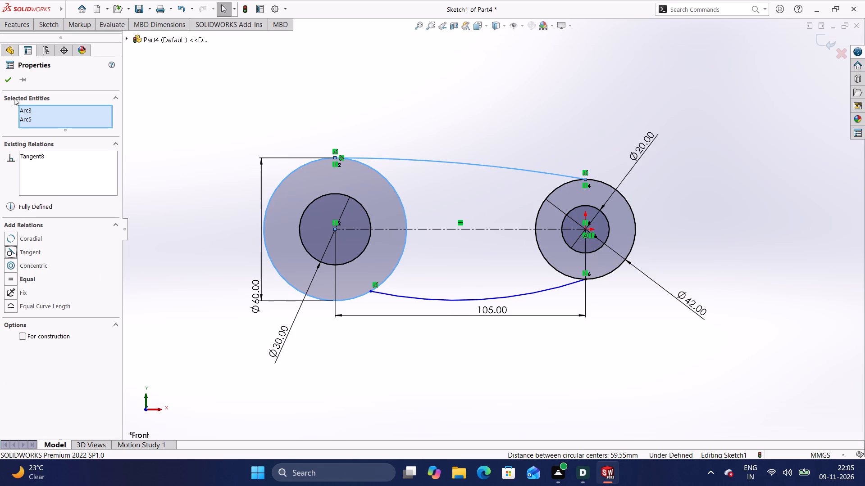
click(10, 84)
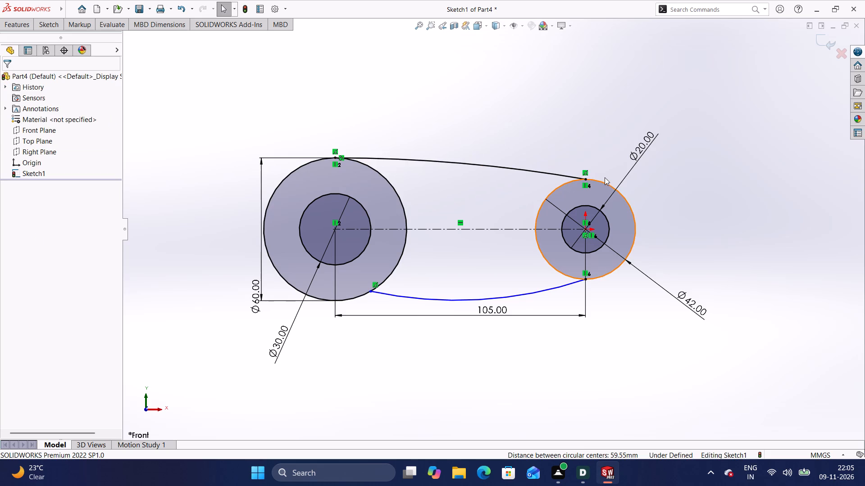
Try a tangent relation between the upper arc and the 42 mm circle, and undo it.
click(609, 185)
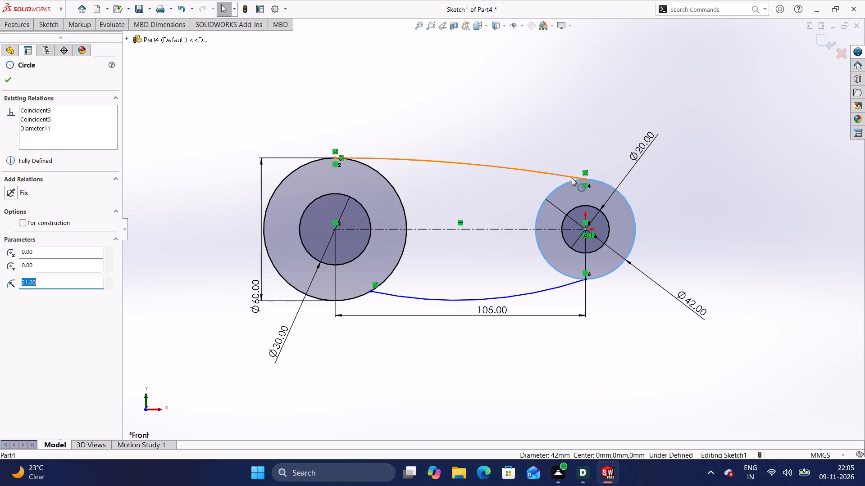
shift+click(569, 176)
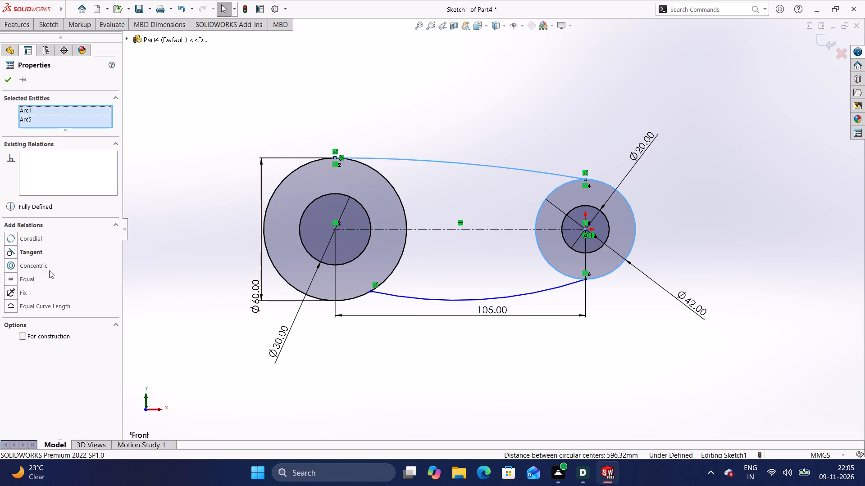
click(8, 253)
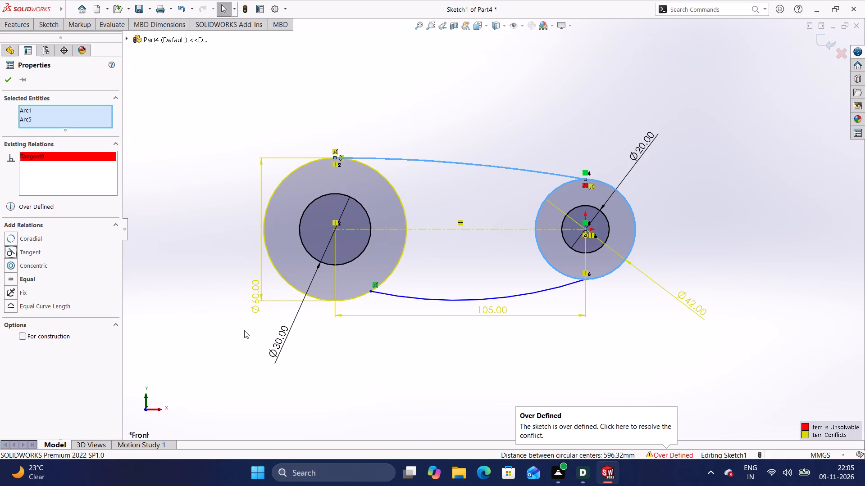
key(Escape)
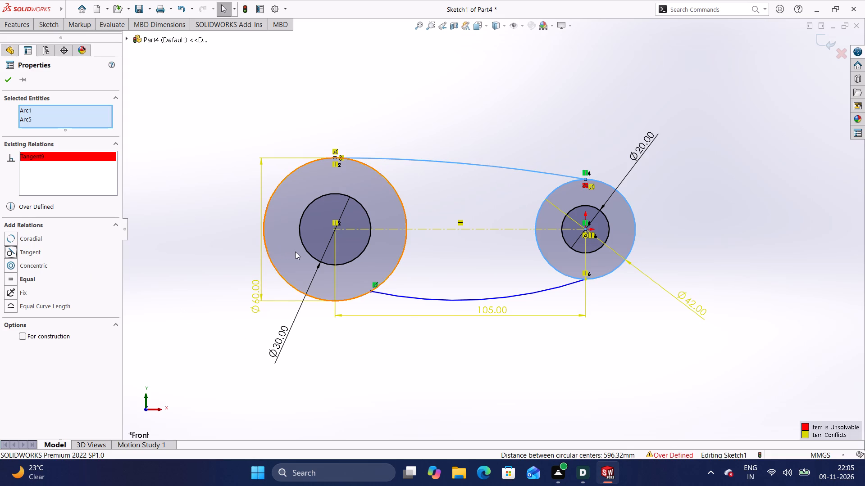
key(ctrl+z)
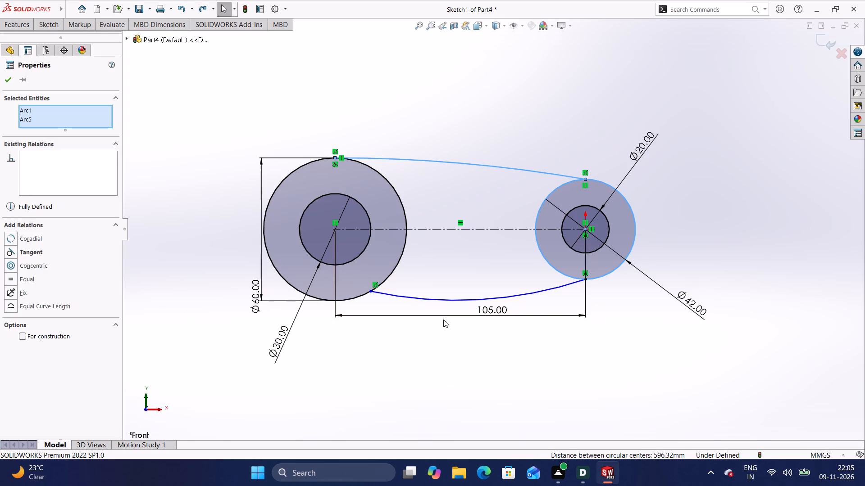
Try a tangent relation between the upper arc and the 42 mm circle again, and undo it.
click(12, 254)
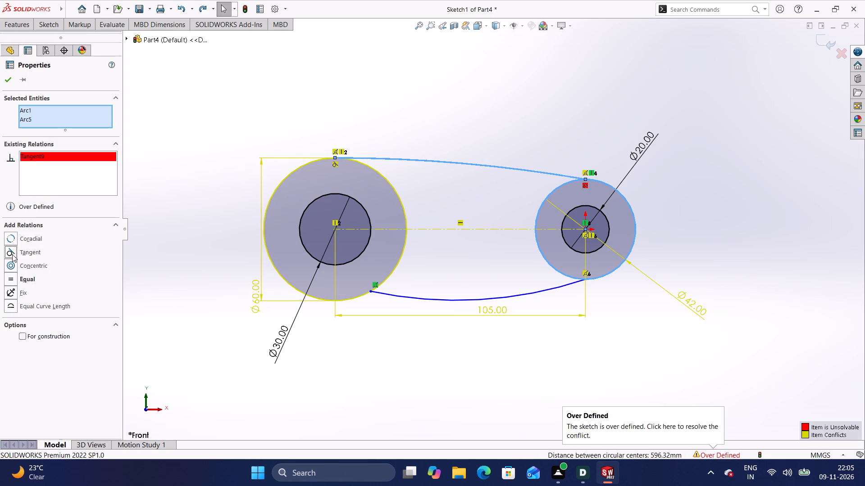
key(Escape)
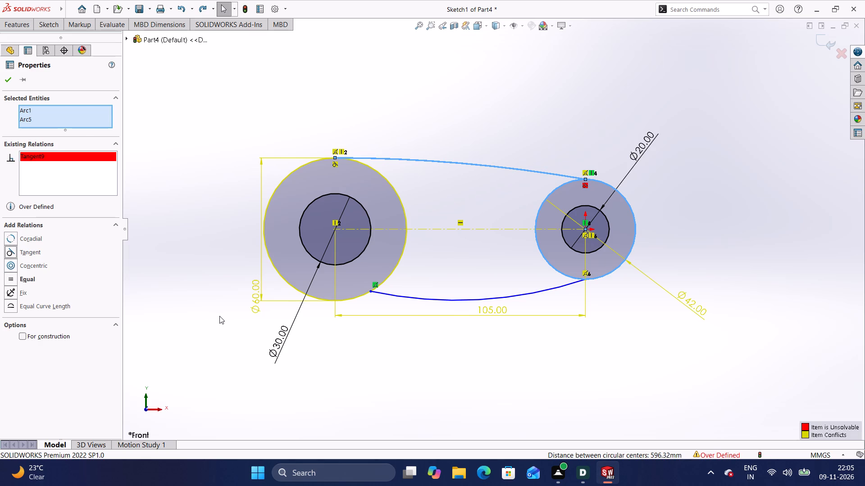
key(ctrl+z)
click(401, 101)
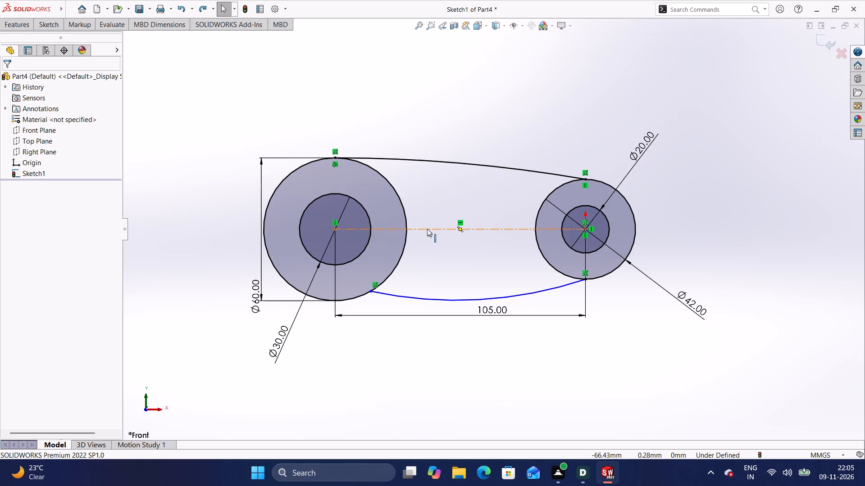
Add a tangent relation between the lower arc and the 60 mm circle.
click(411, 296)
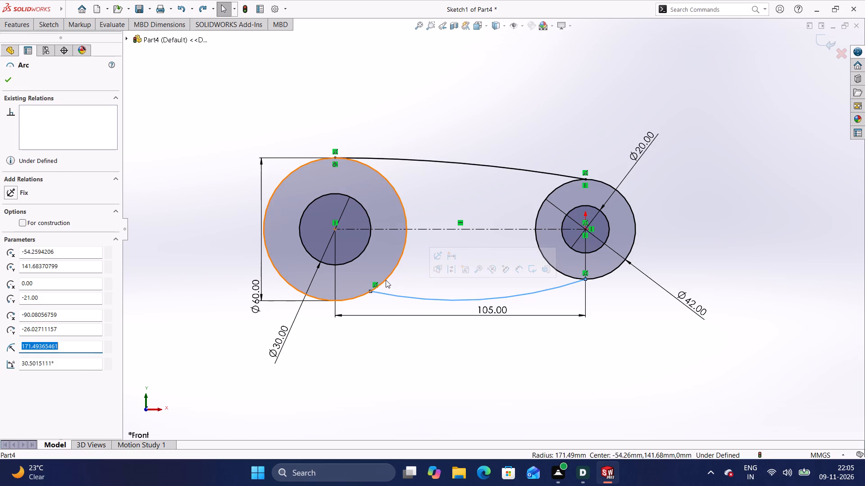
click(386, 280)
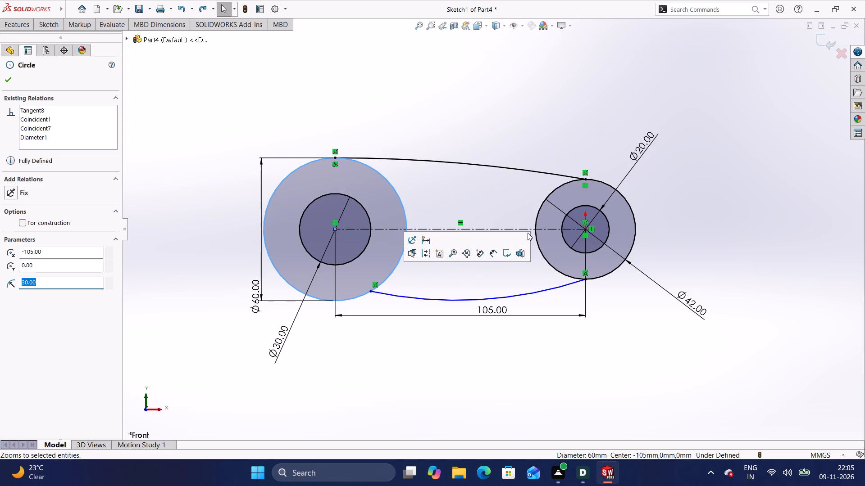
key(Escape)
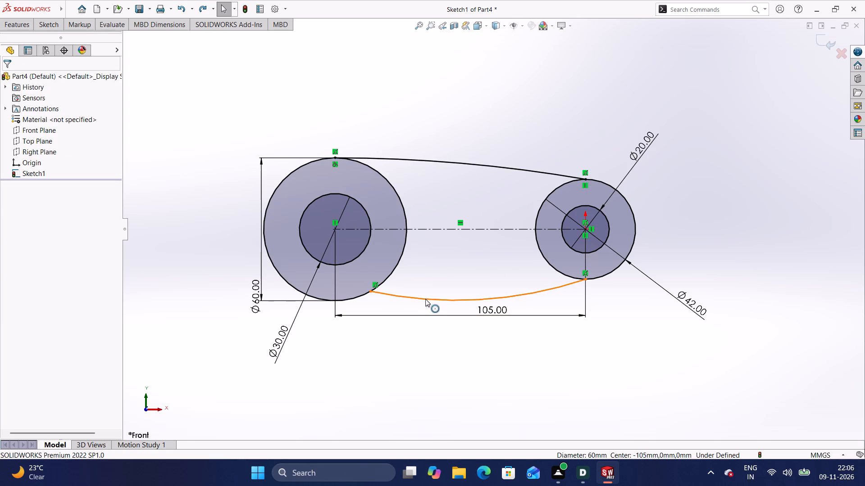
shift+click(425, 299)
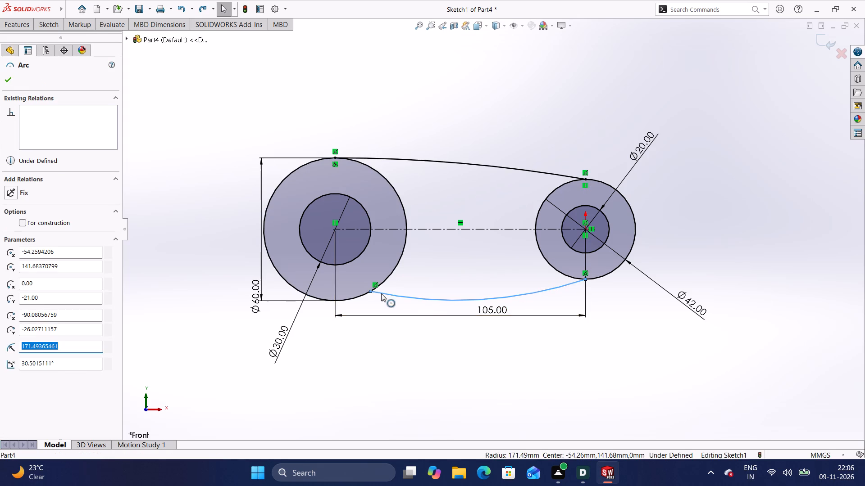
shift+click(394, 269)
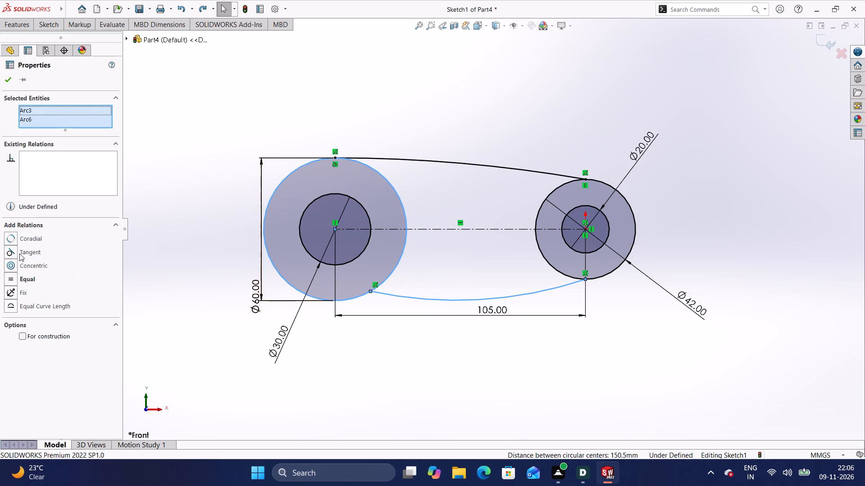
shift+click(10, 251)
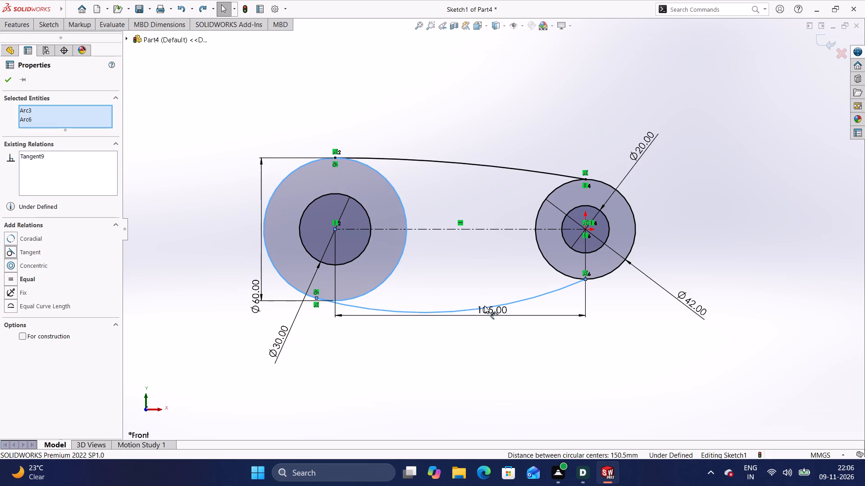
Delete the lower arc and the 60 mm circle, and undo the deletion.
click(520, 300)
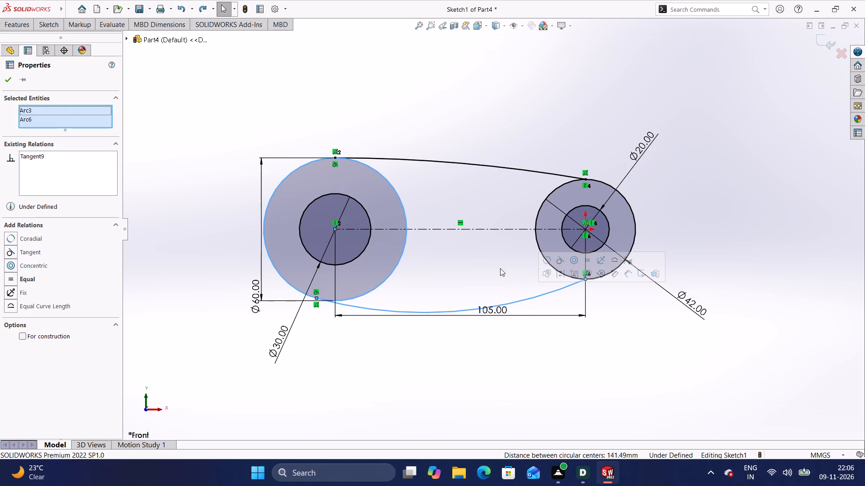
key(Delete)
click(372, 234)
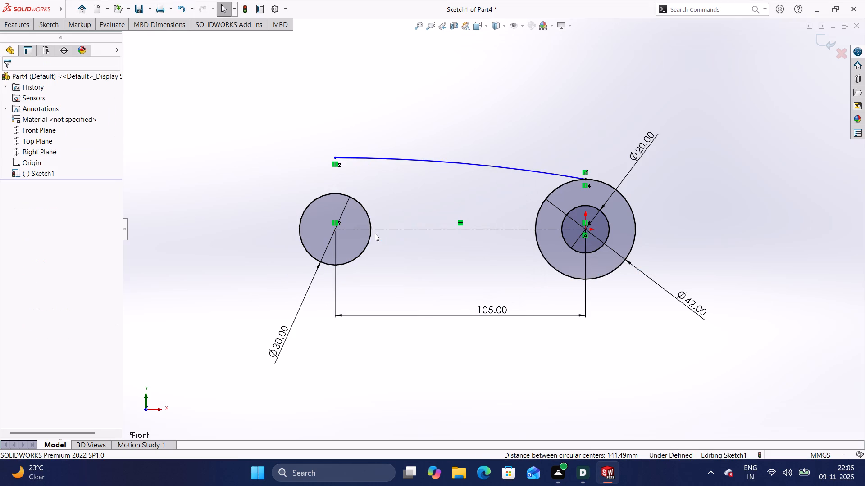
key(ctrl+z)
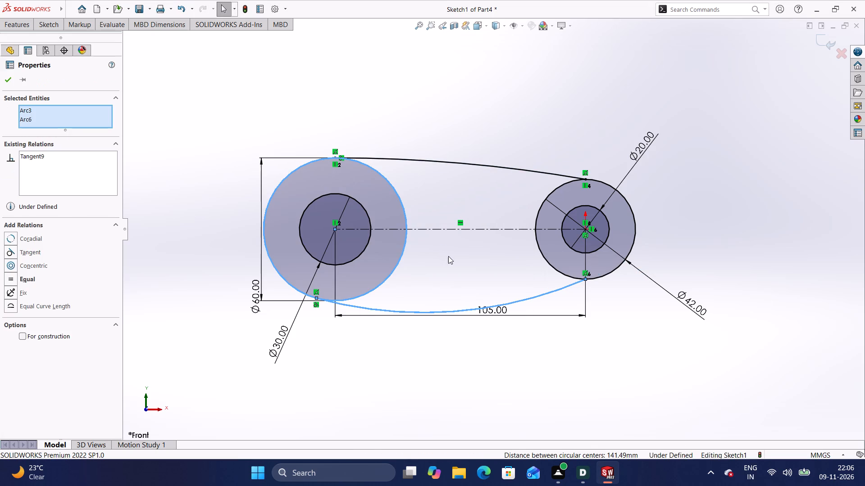
Undo the tangent relations and both connecting arcs, back to the two dimensioned circle pairs and their centerline.
key(Escape)
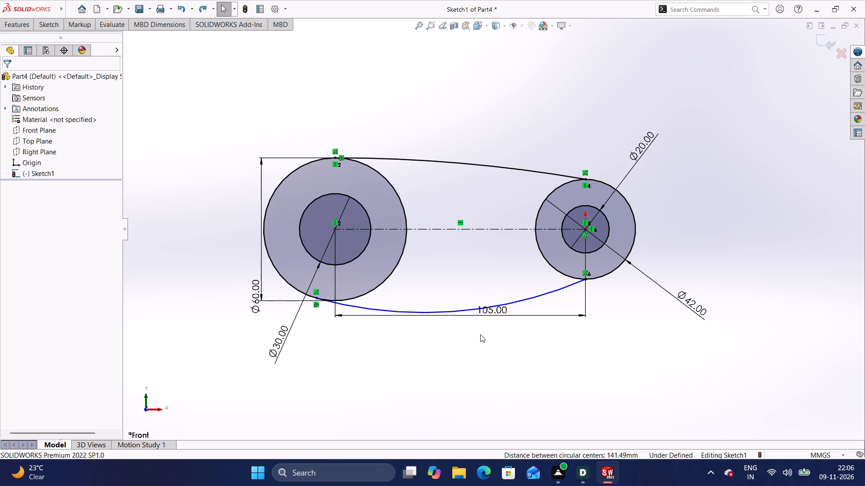
key(ctrl+z)
key(ctrl+z)
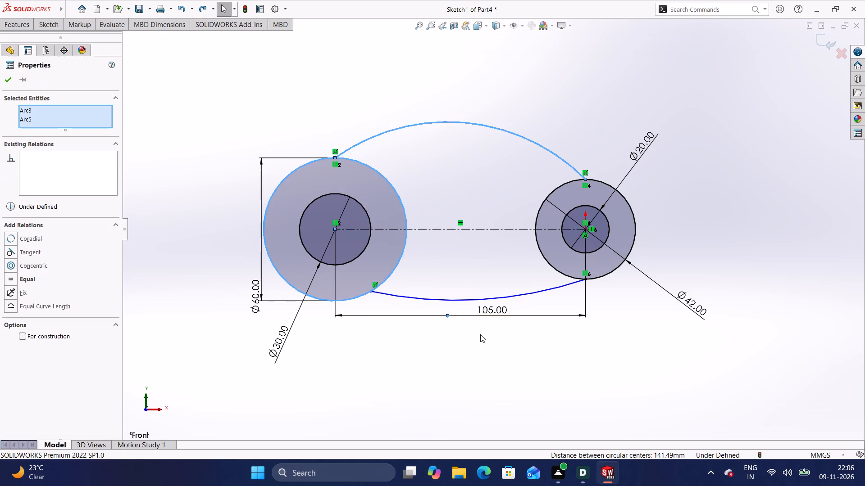
key(ctrl+z)
key(ctrl+z)
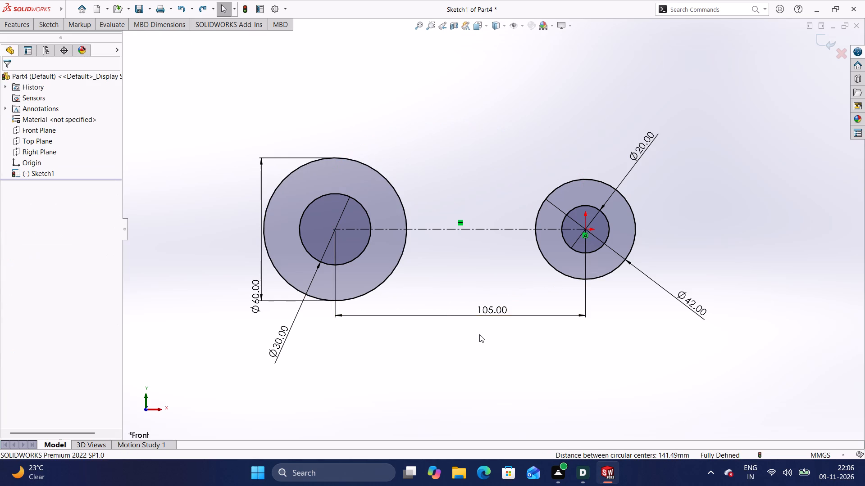
Draw a 3 Point Arc of about 187 mm radius from the 60 mm circle's upper-left edge to the 42 mm circle's upper-left edge, bulging upward.
click(53, 27)
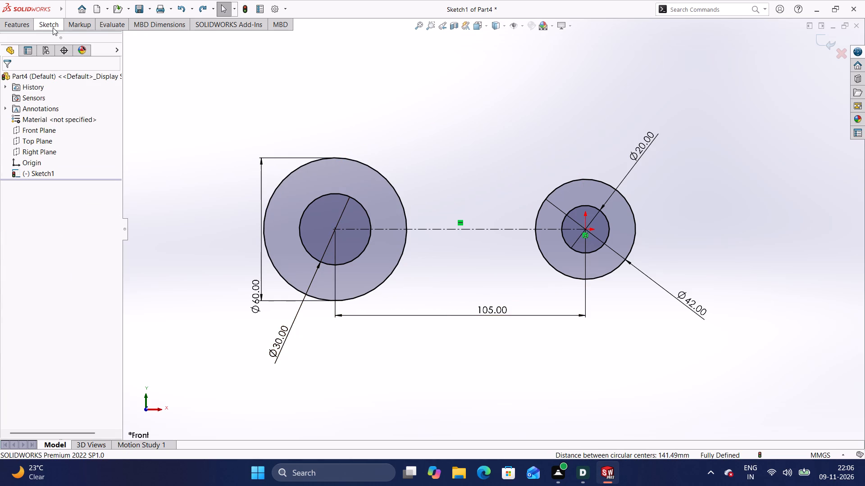
click(113, 50)
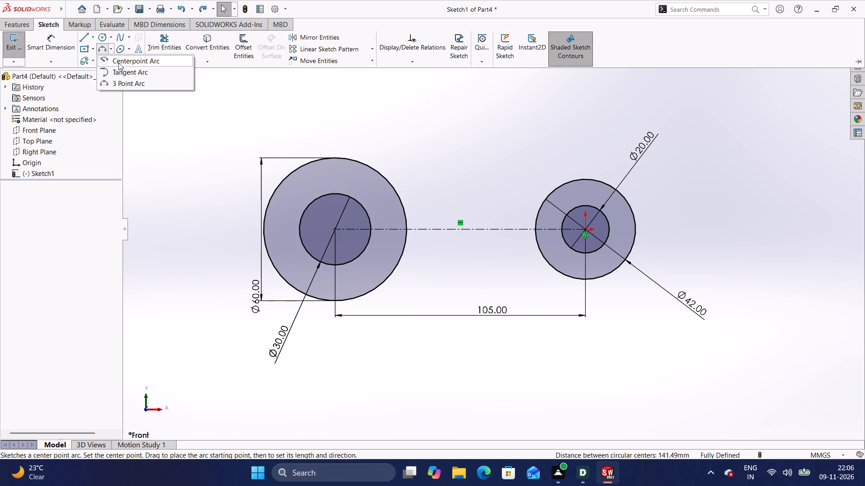
click(128, 82)
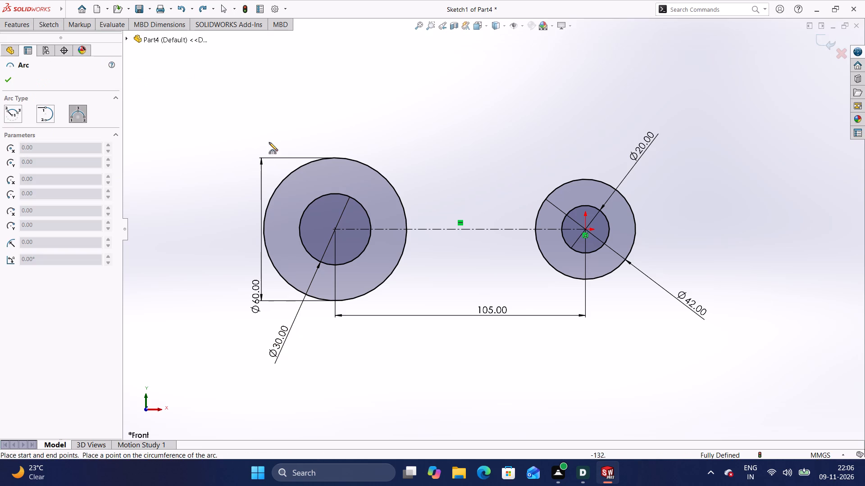
click(306, 162)
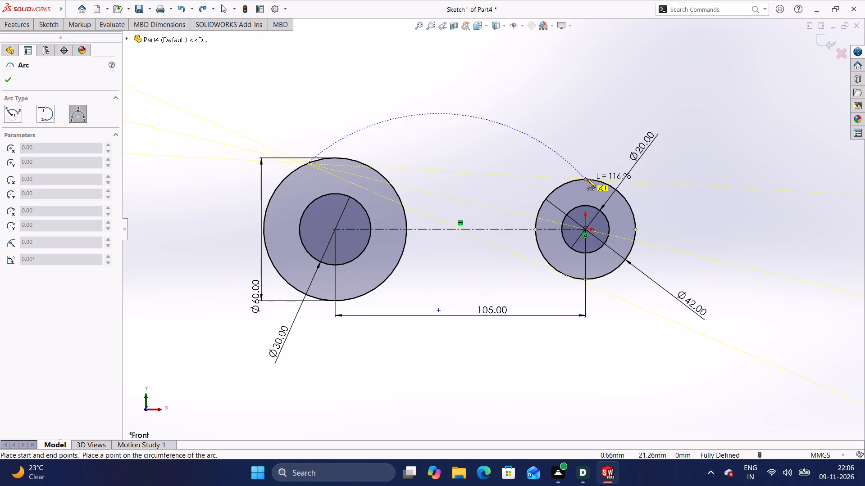
click(561, 183)
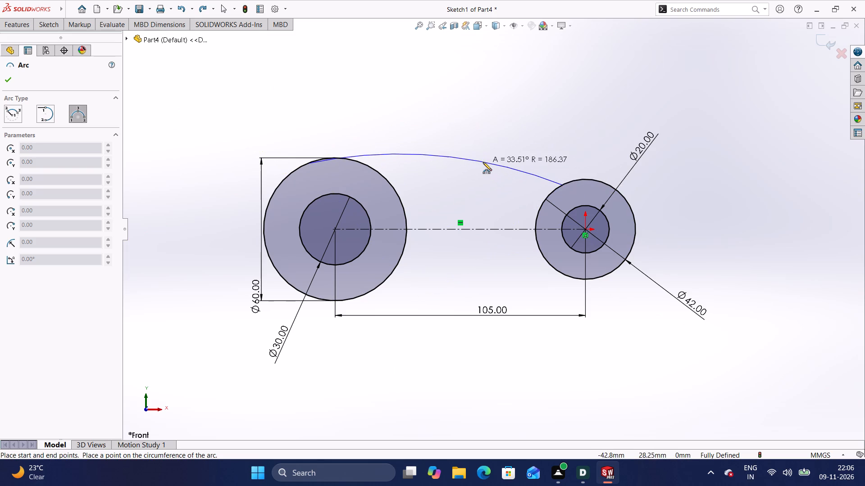
click(483, 162)
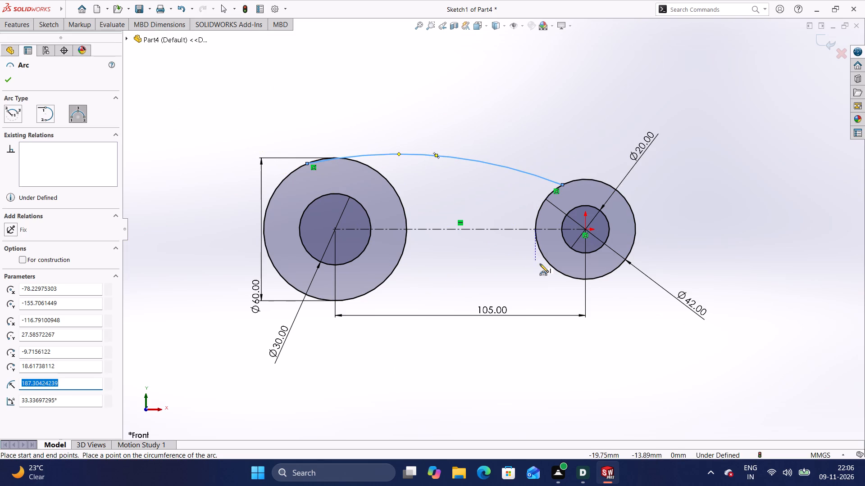
Draw a lower 3 Point Arc of about 84 mm radius from the 42 mm circle's lower-left edge to the 60 mm circle's lower-right edge, bulging upward.
click(562, 272)
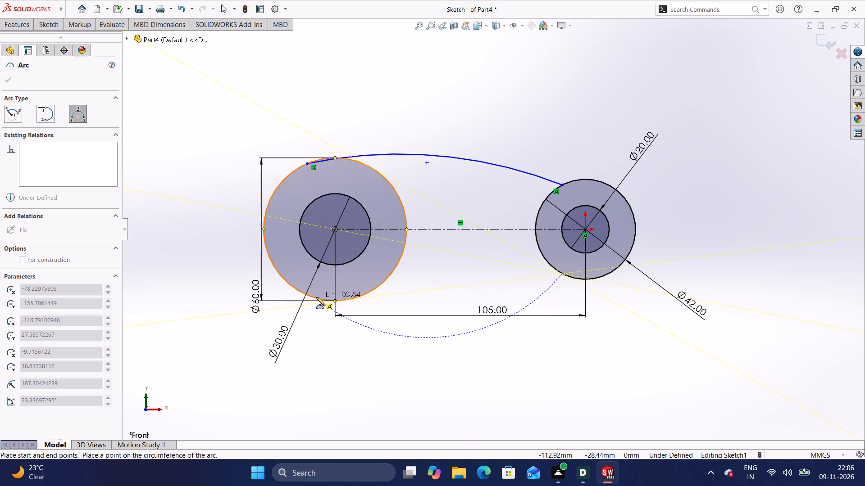
click(364, 296)
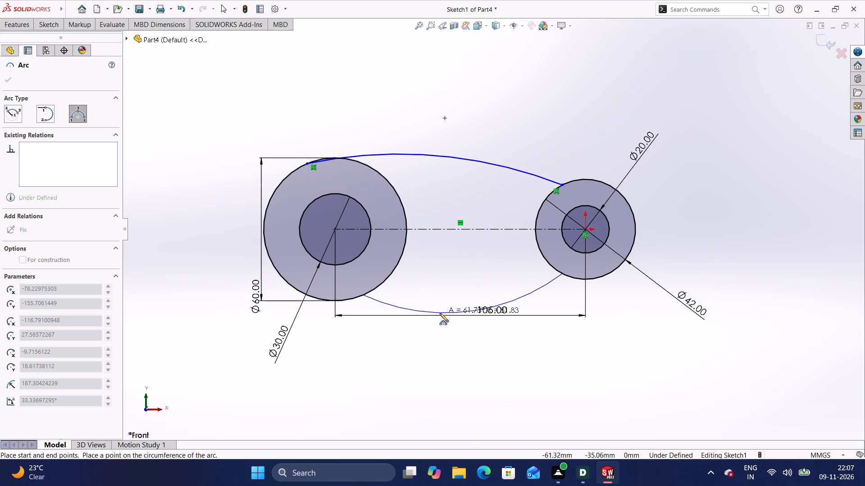
click(455, 258)
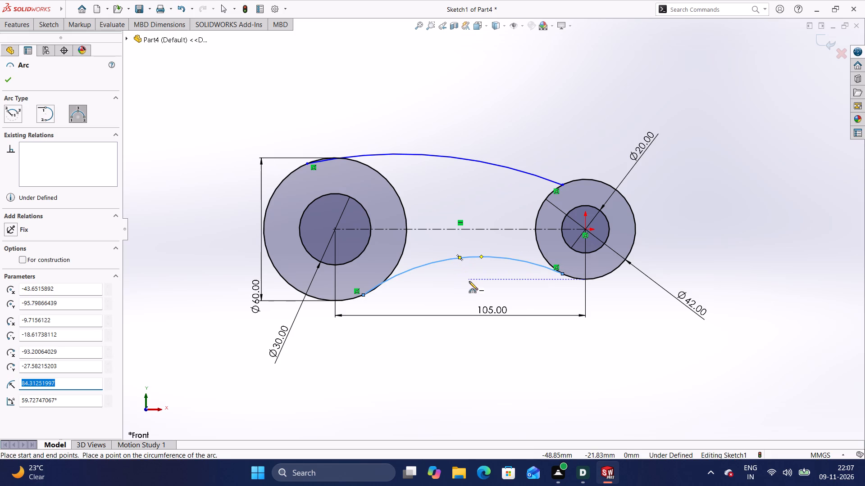
key(Escape)
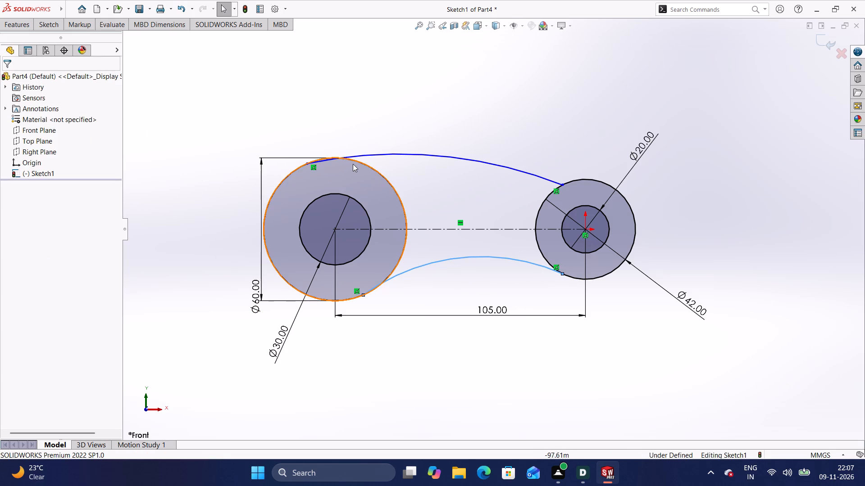
Add a tangent relation between the upper arc and the 60 mm circle.
click(365, 164)
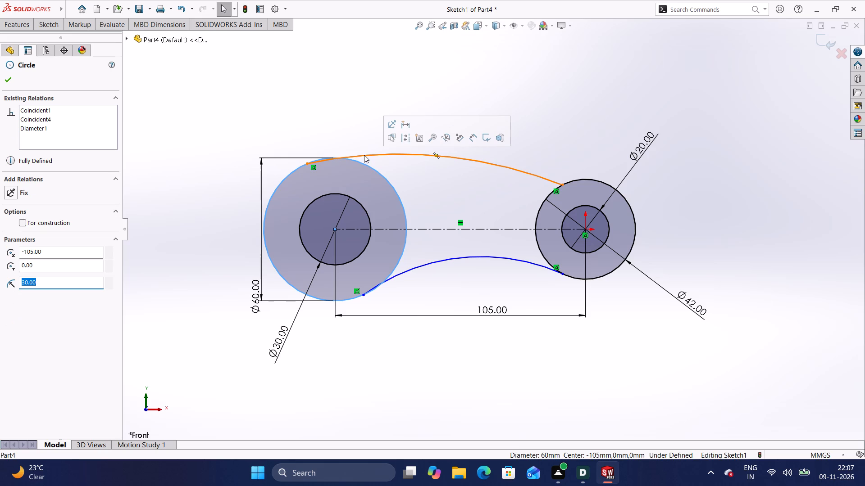
click(364, 155)
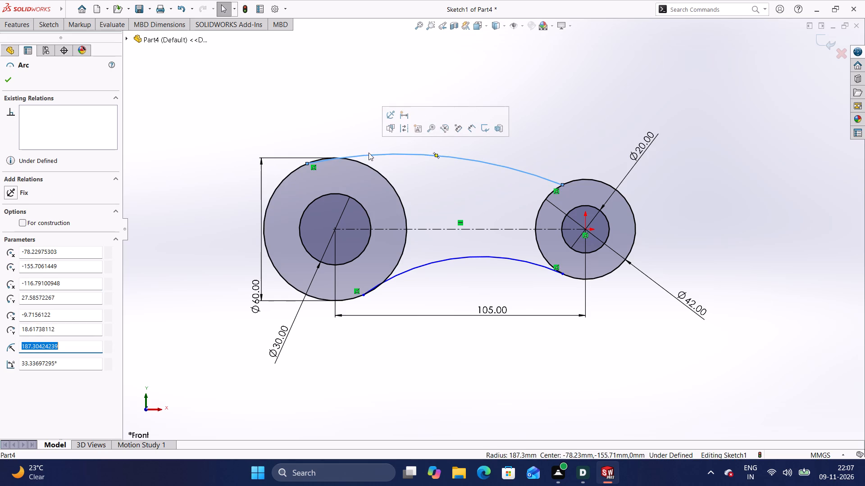
key(Escape)
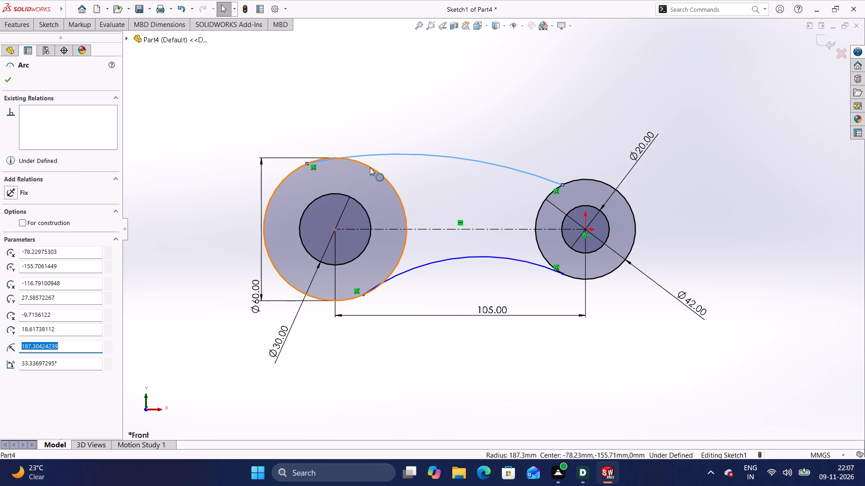
shift+click(370, 167)
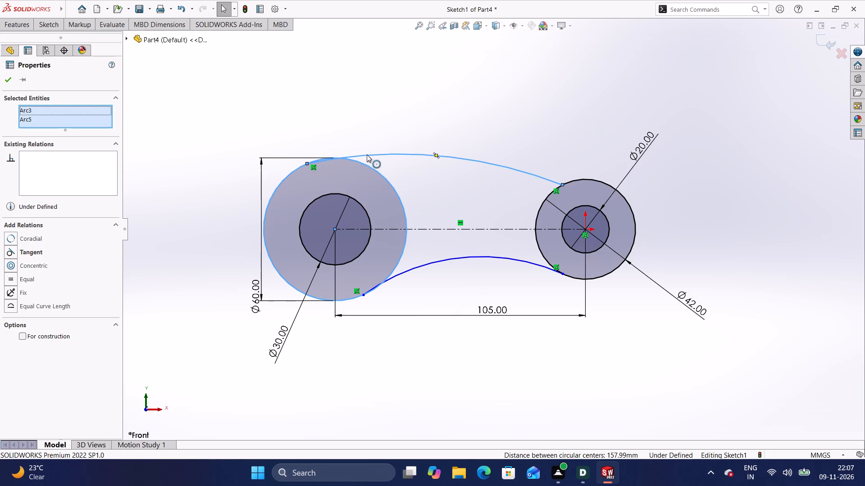
shift+click(367, 154)
click(12, 248)
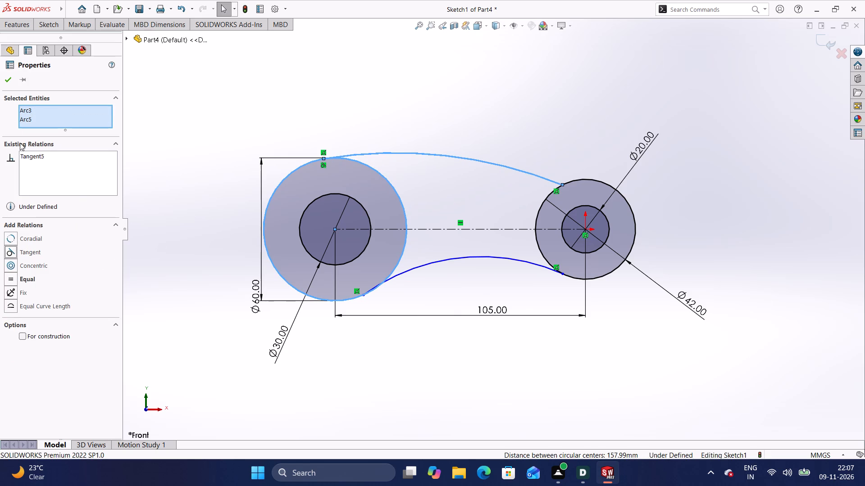
click(3, 84)
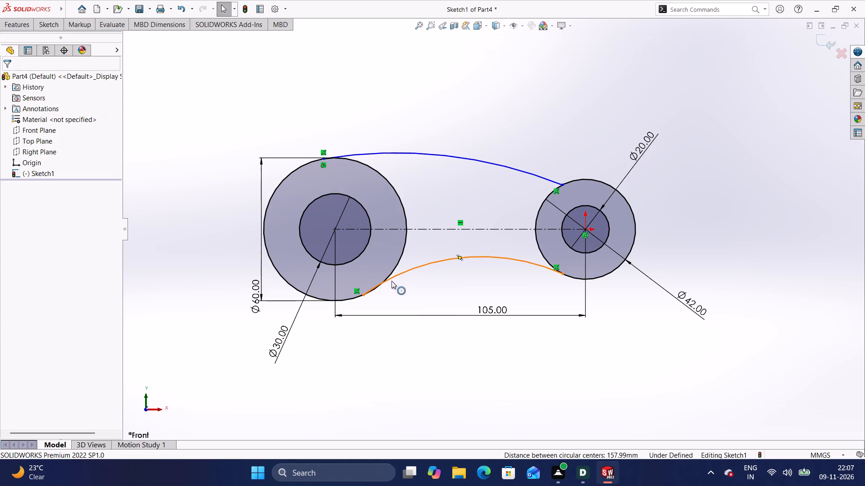
Examine the junction of the upper arc with the 60 mm circle, and the overall link profile.
scroll(320, 160, up, 3)
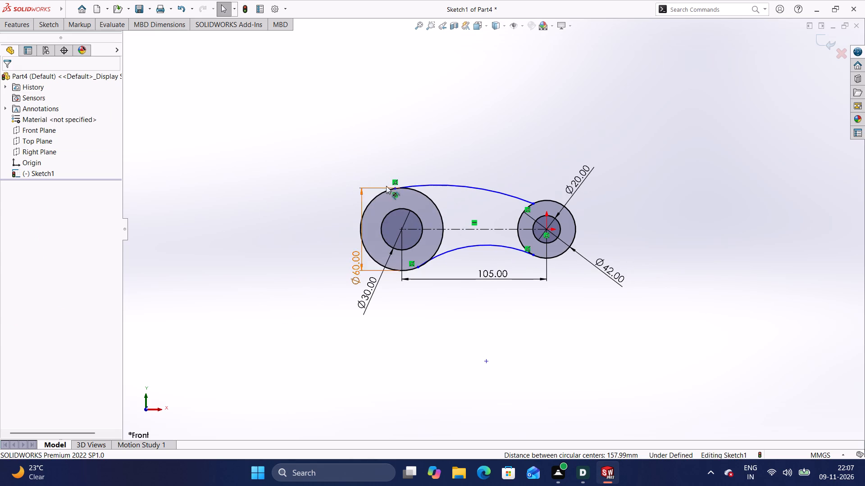
scroll(400, 188, down, 9)
scroll(457, 203, up, 1)
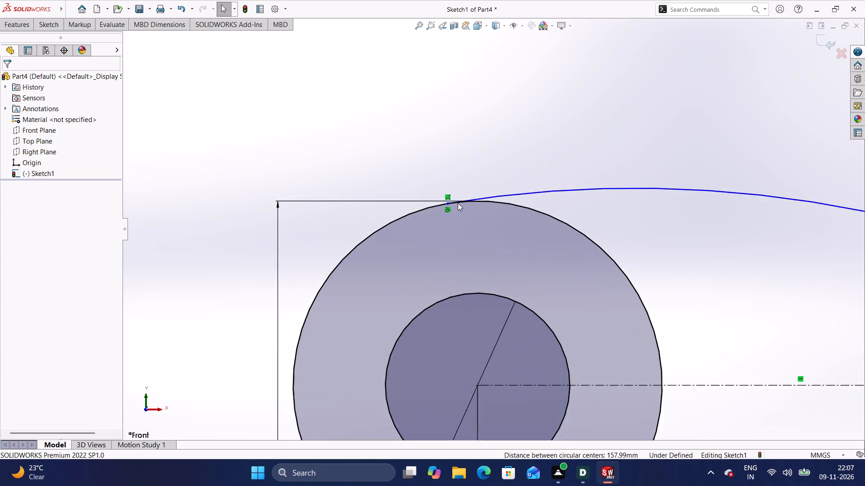
scroll(458, 203, up, 2)
scroll(540, 238, up, 2)
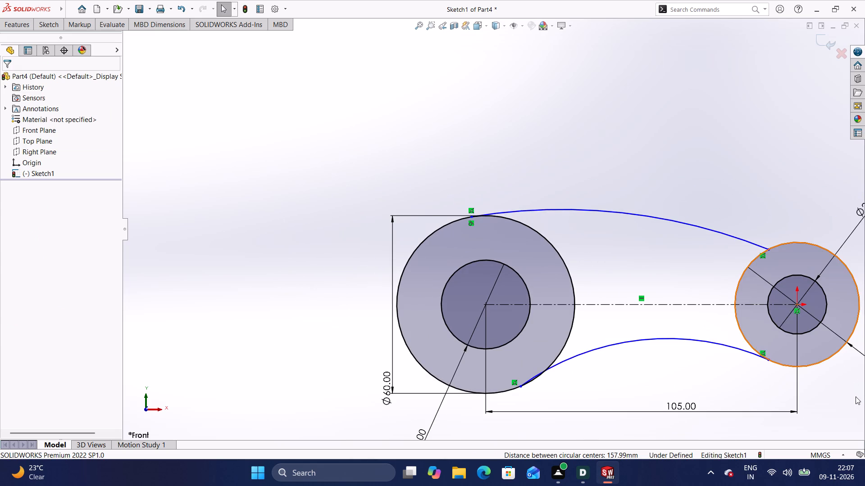
scroll(853, 384, up, 2)
scroll(774, 371, up, 1)
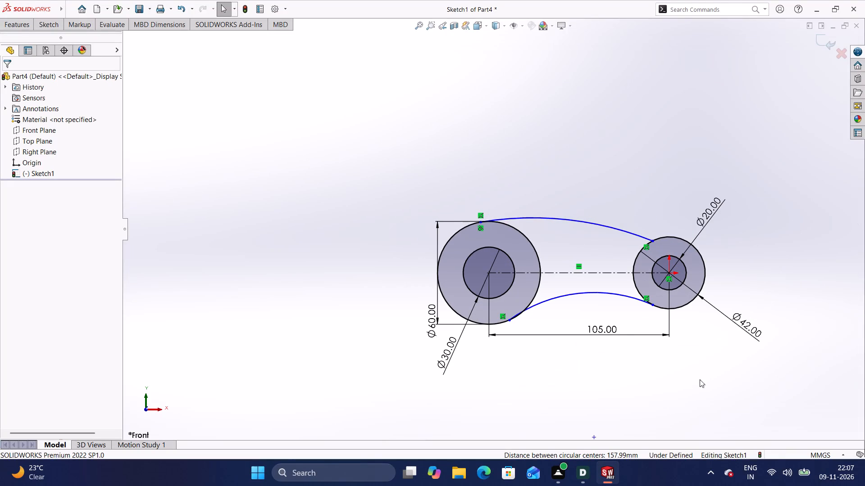
Add a tangent relation between the lower arc and the 60 mm circle.
scroll(626, 337, down, 3)
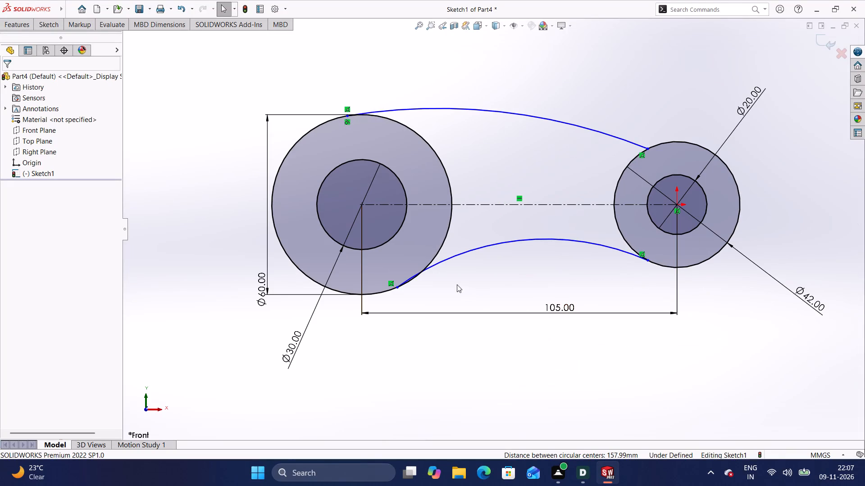
shift+click(434, 259)
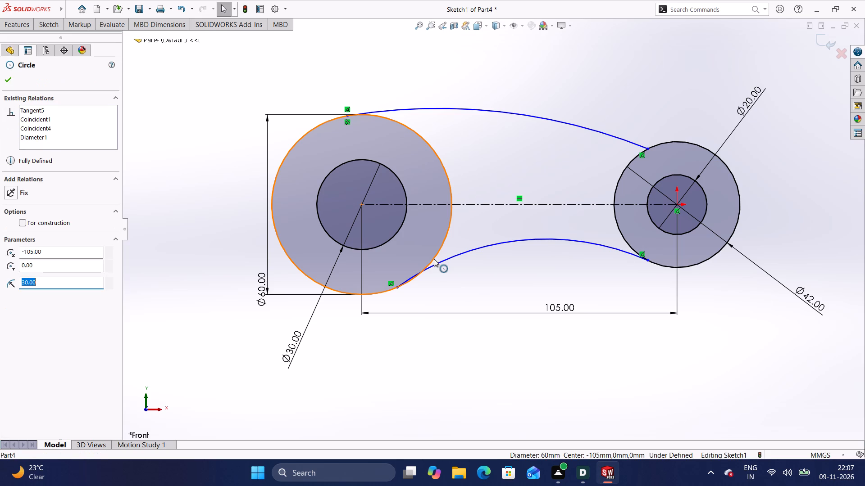
shift+click(436, 264)
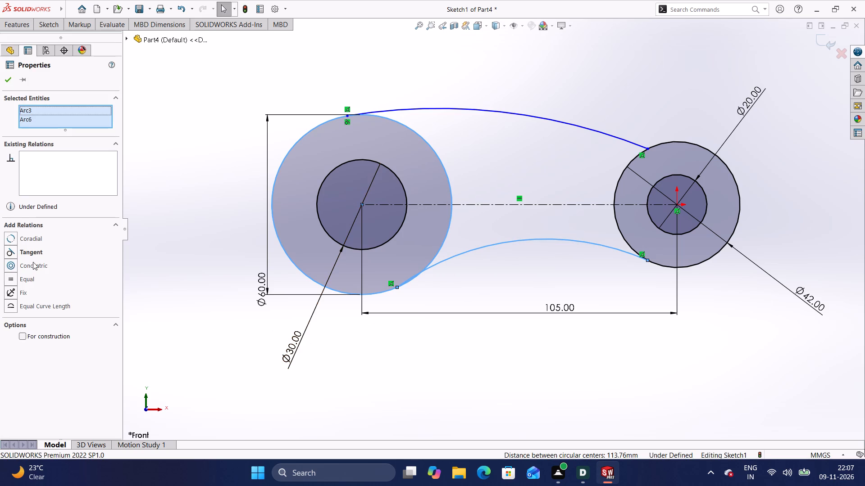
click(8, 253)
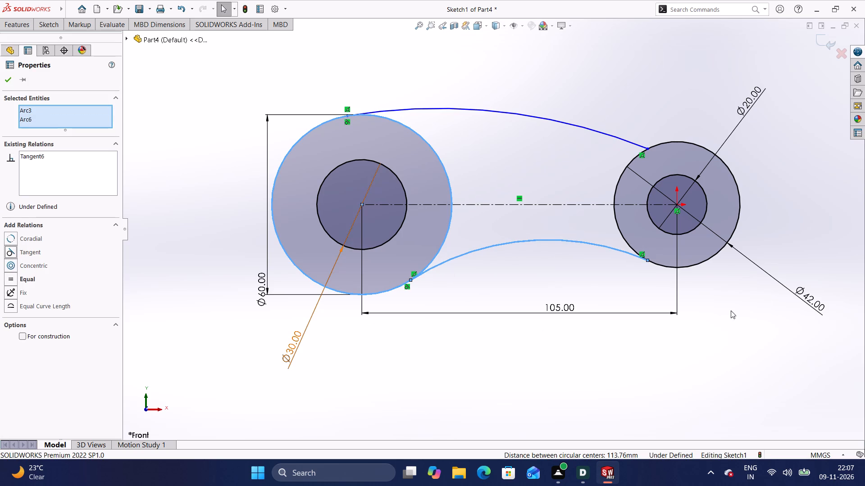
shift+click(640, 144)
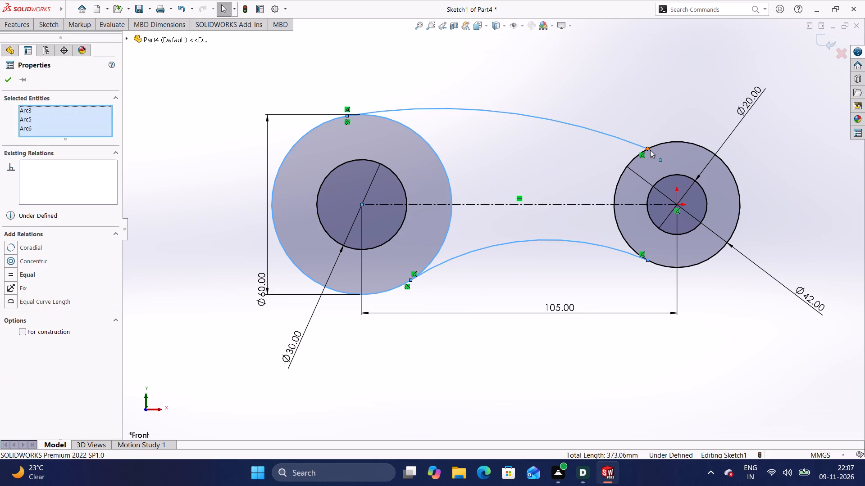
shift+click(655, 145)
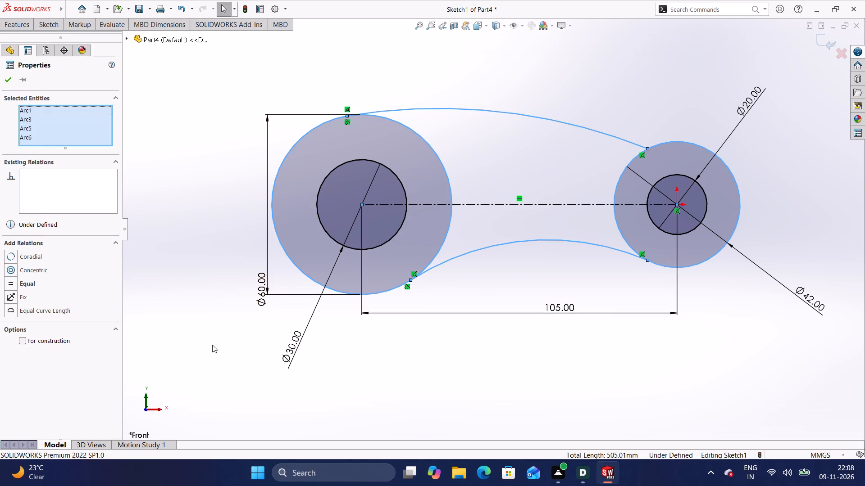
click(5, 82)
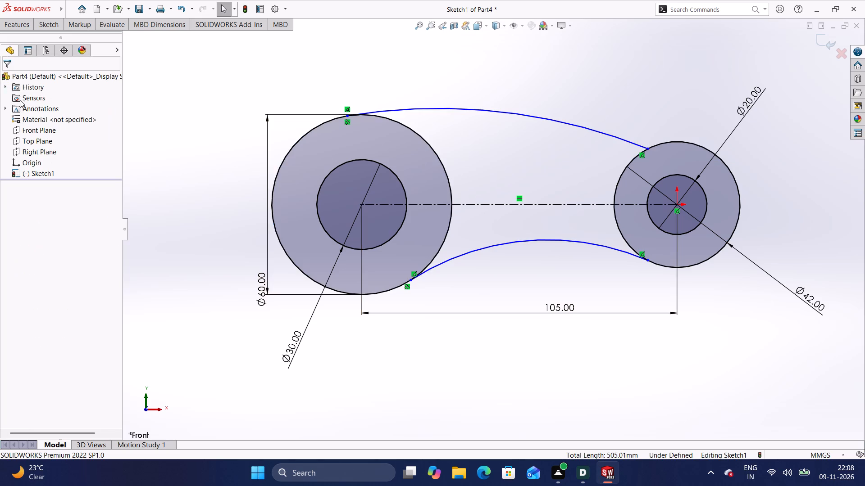
Add a tangent relation between the upper arc and the 42 mm circle.
shift+click(634, 159)
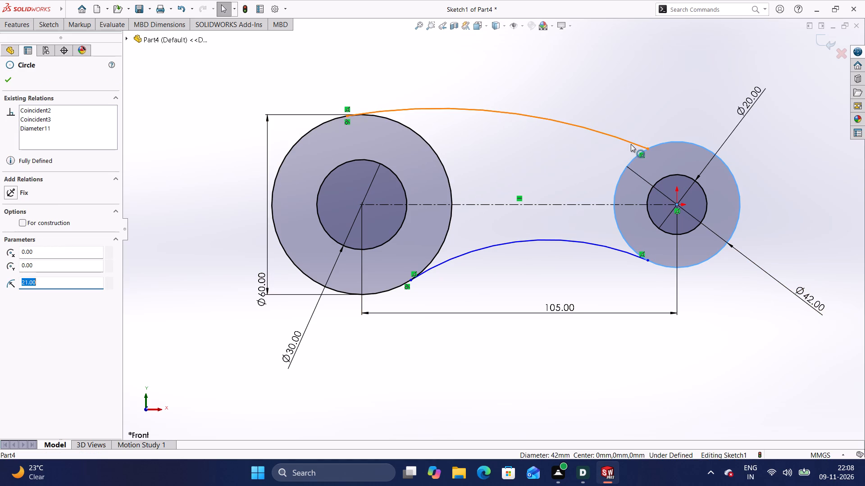
shift+click(631, 141)
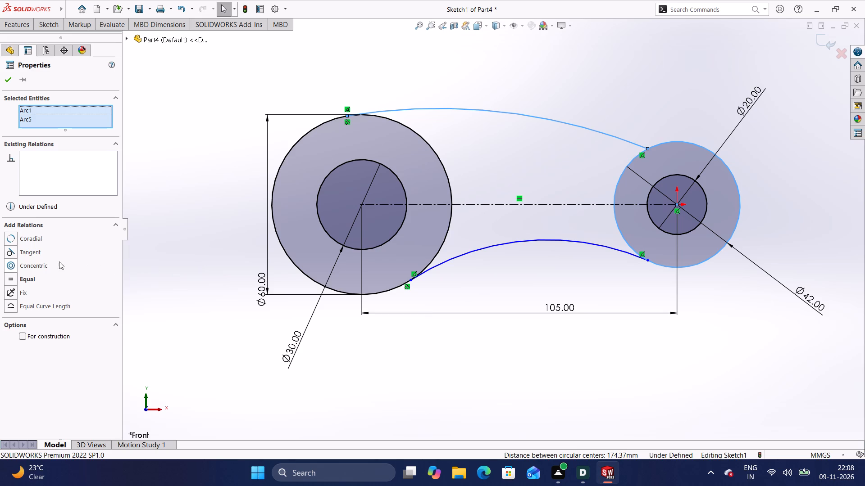
click(13, 248)
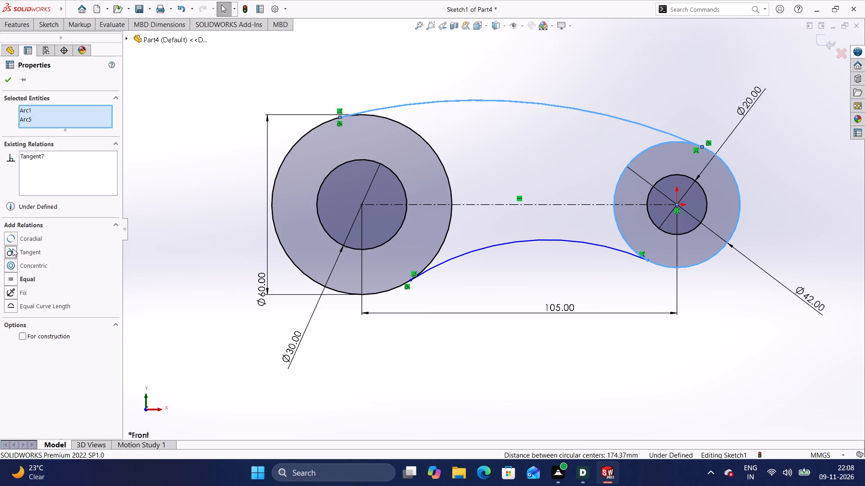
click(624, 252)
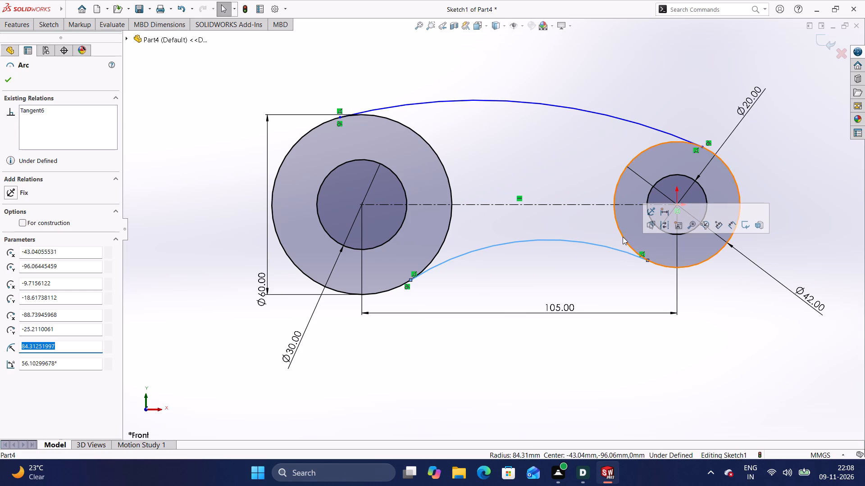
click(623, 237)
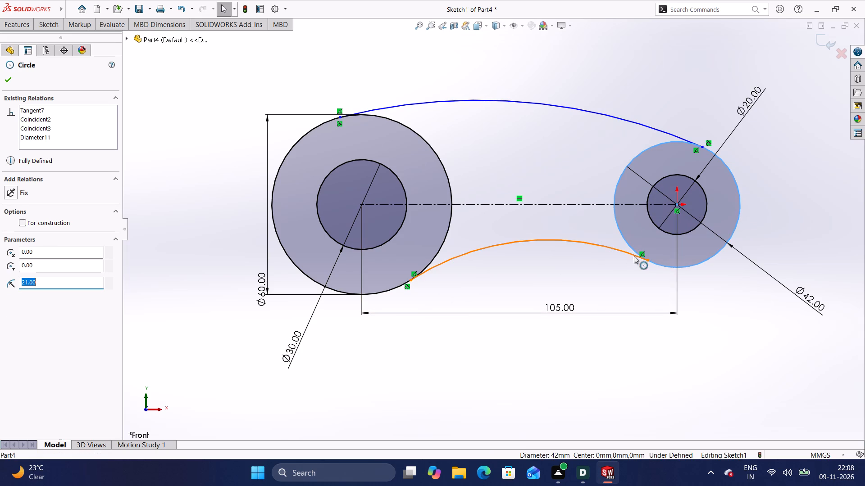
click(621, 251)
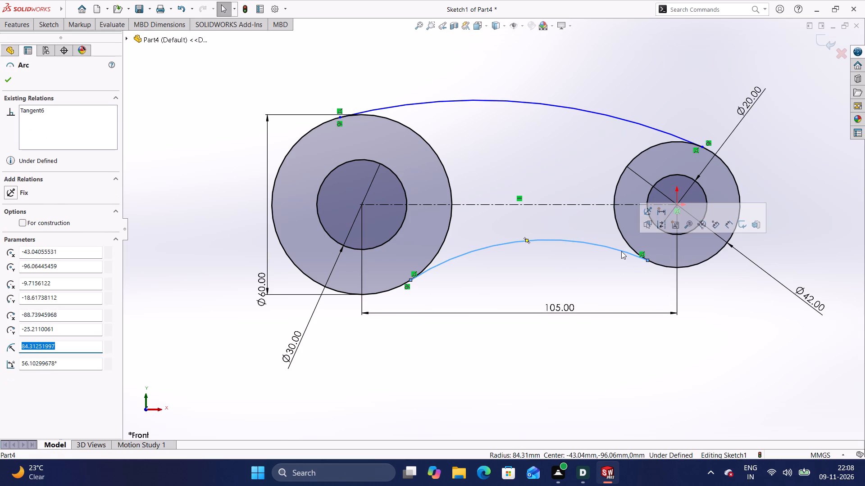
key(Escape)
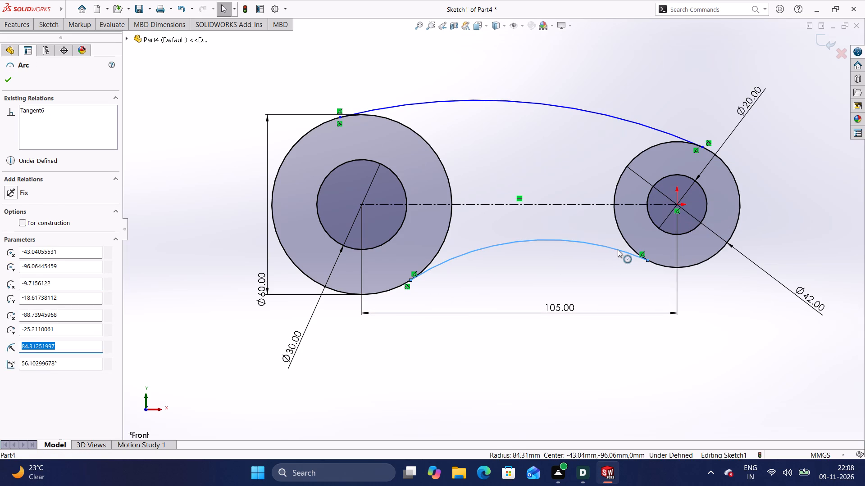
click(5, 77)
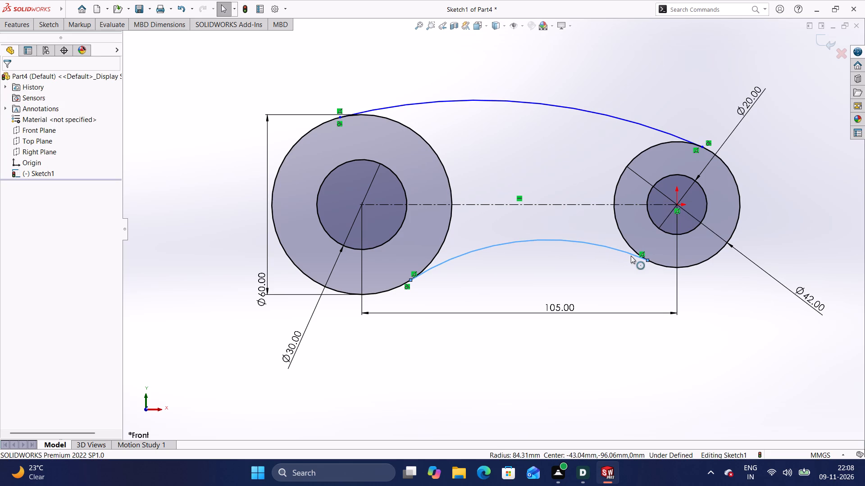
Add a tangent relation between the lower arc and the 42 mm circle.
shift+click(625, 252)
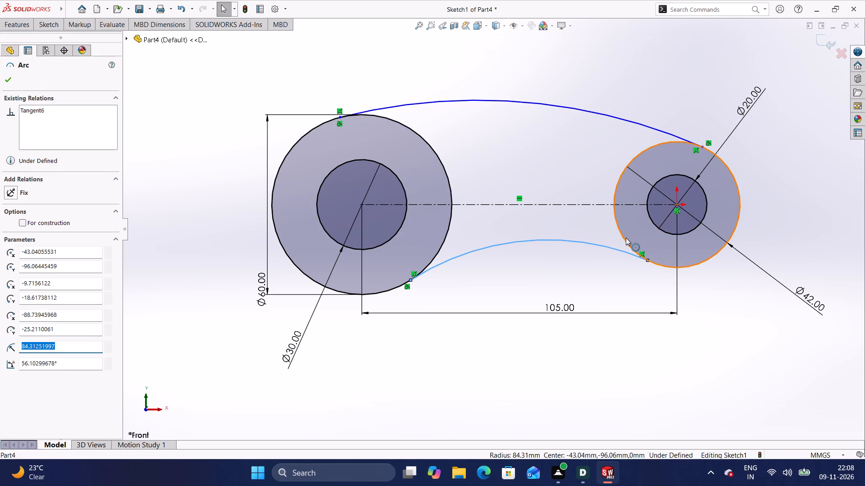
shift+click(627, 243)
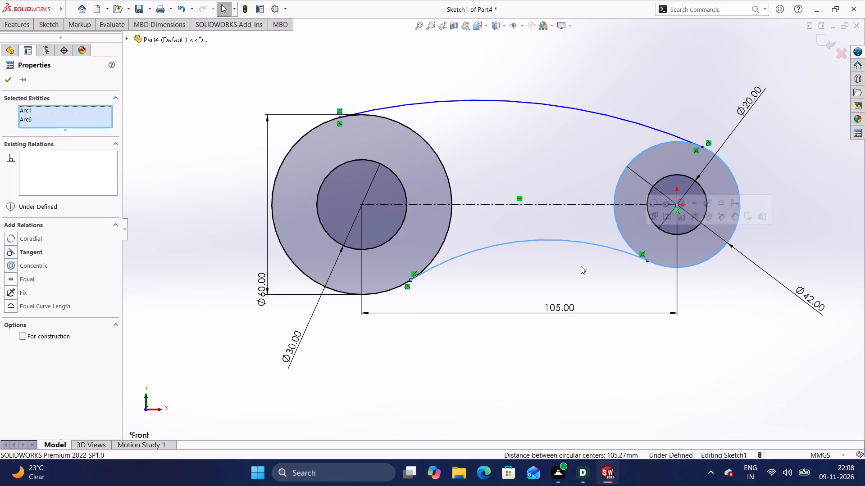
click(13, 250)
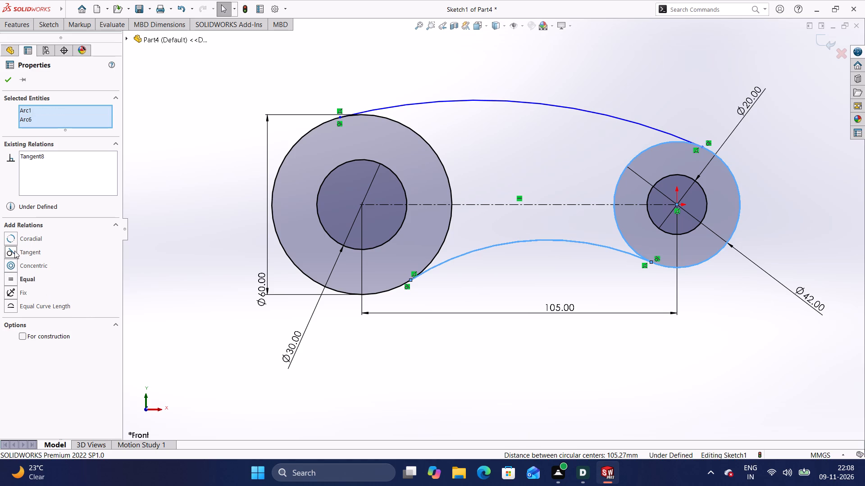
click(508, 364)
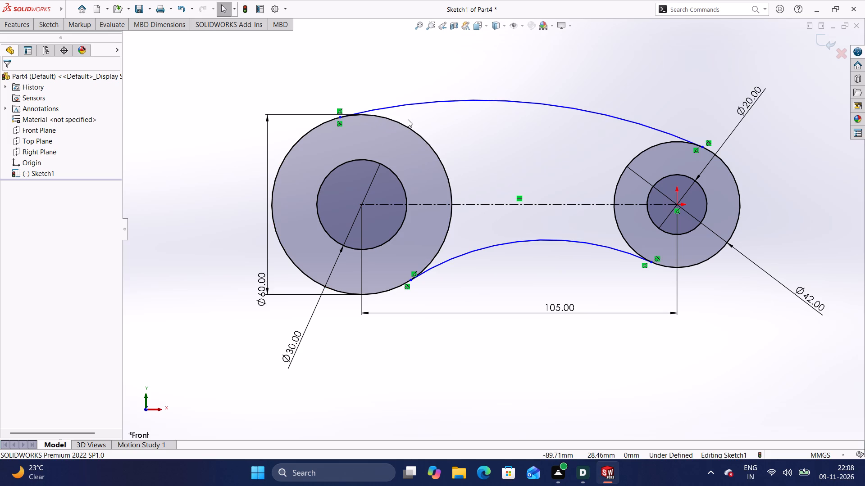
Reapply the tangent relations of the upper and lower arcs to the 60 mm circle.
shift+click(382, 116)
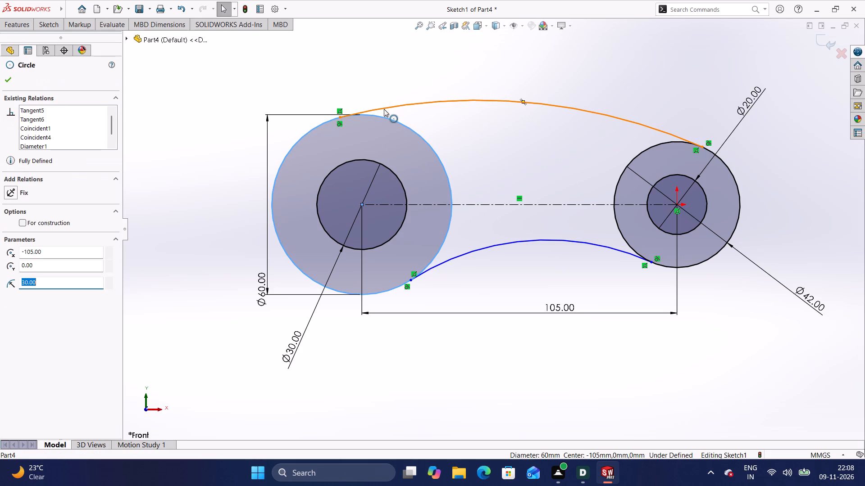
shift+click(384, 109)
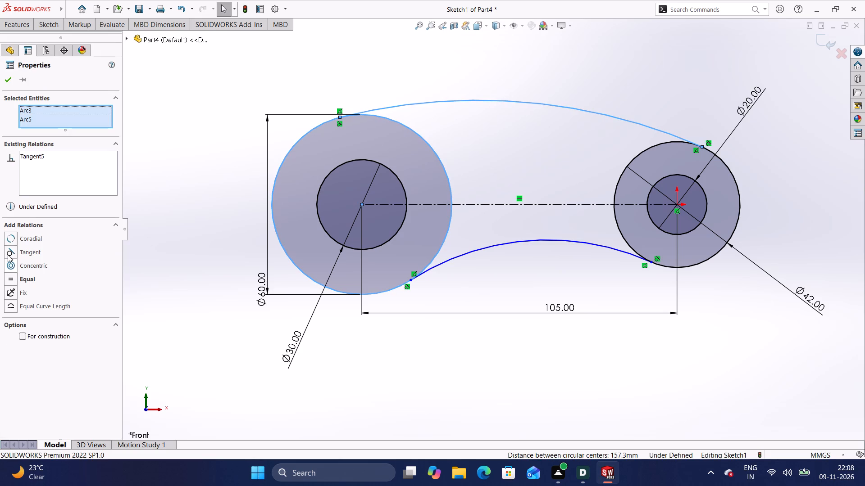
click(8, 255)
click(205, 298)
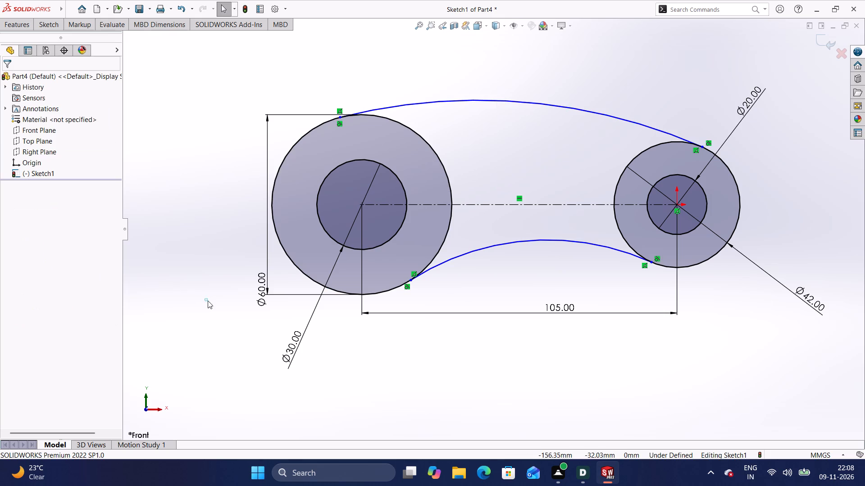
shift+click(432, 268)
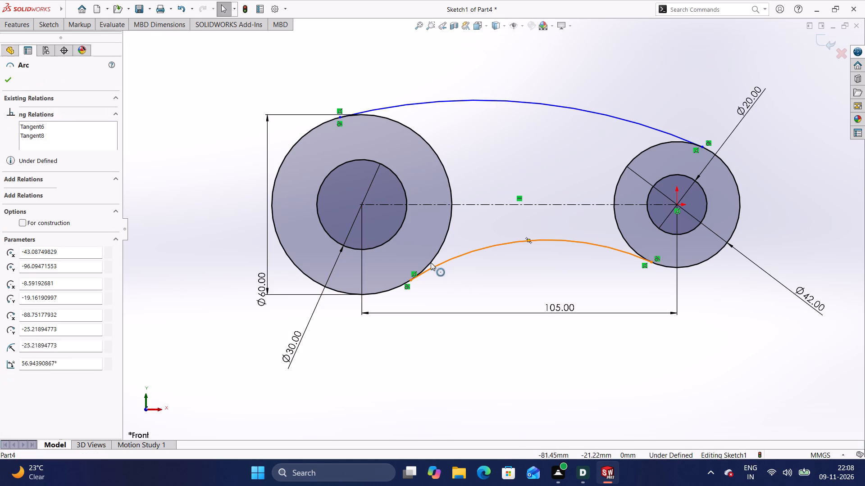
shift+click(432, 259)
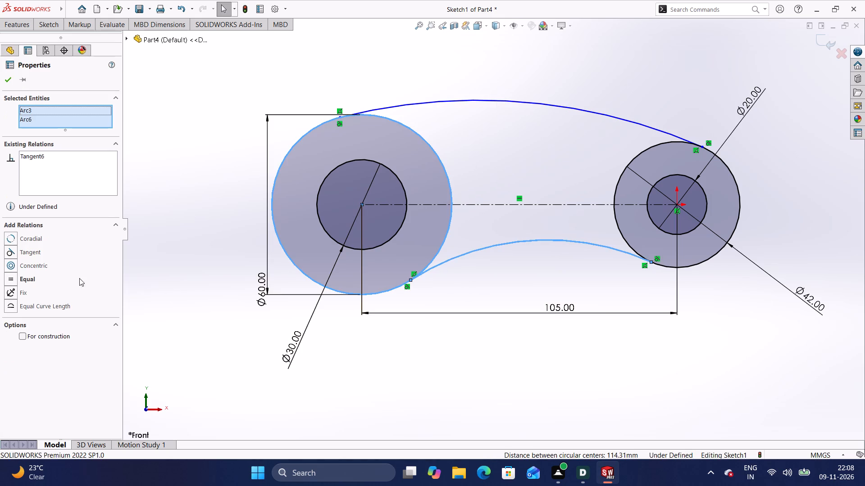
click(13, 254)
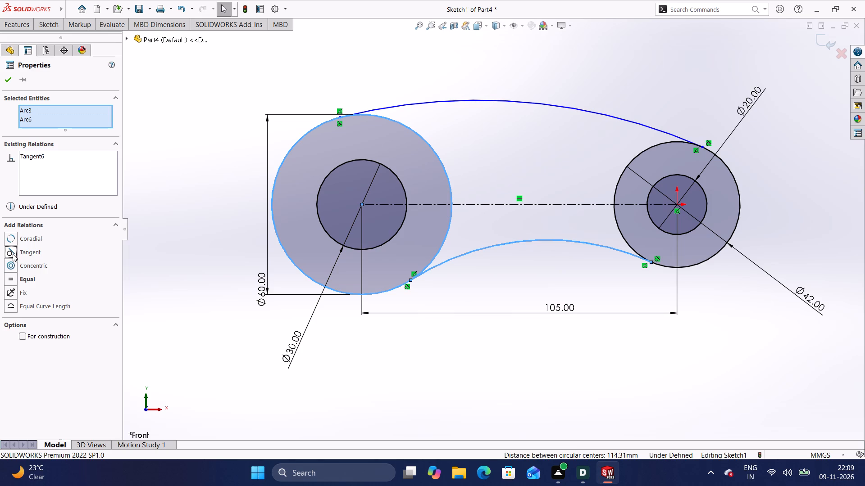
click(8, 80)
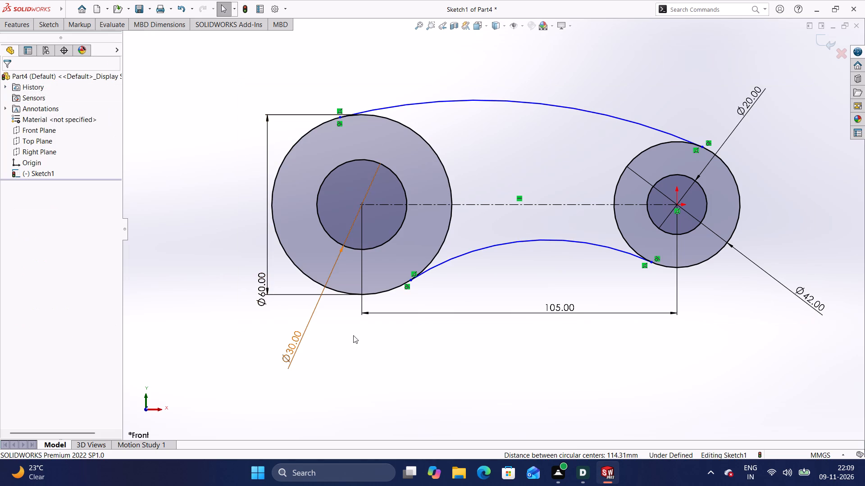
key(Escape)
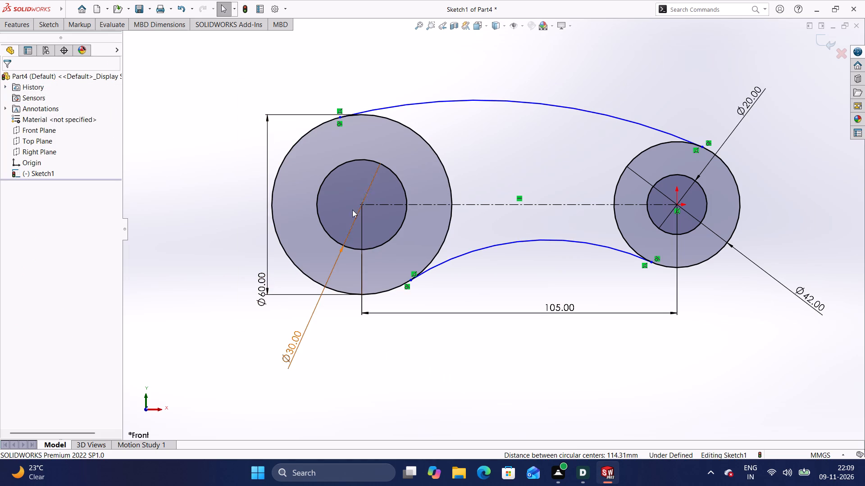
Examine the upper arc's junction with the 60 mm circle up close, and the overall link profile.
scroll(340, 118, down, 4)
scroll(341, 118, up, 3)
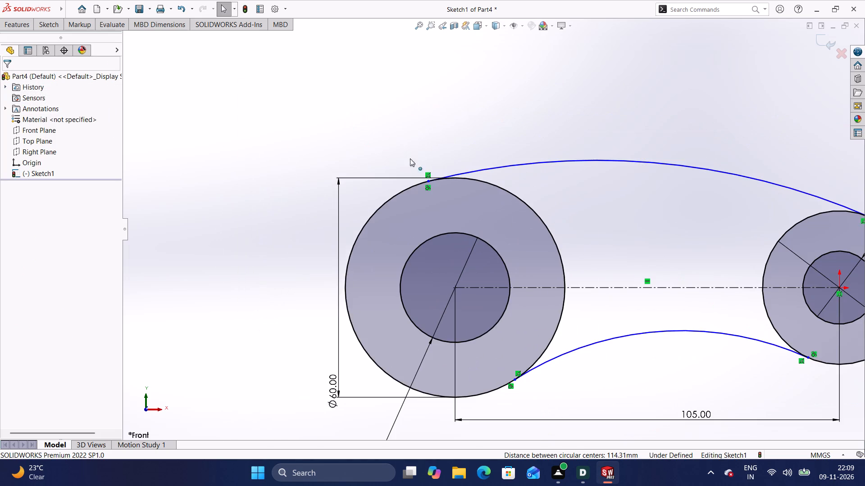
scroll(436, 194, up, 5)
scroll(451, 202, down, 4)
scroll(517, 225, down, 4)
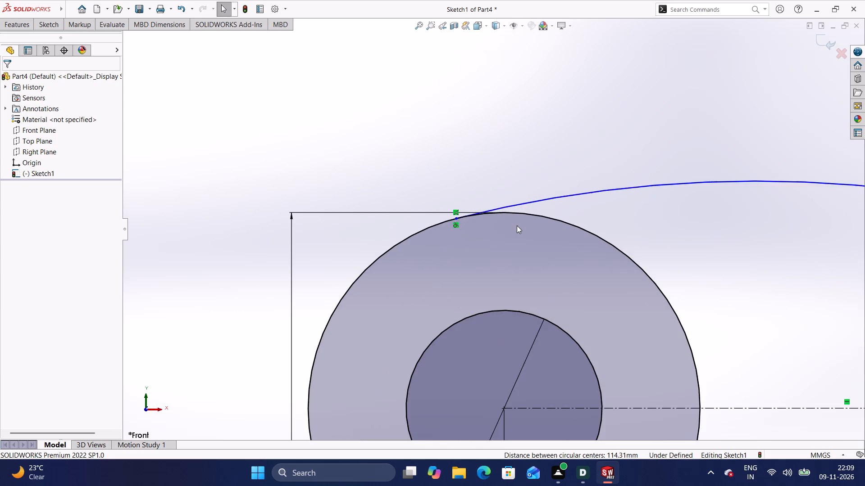
scroll(516, 226, down, 5)
scroll(372, 208, down, 2)
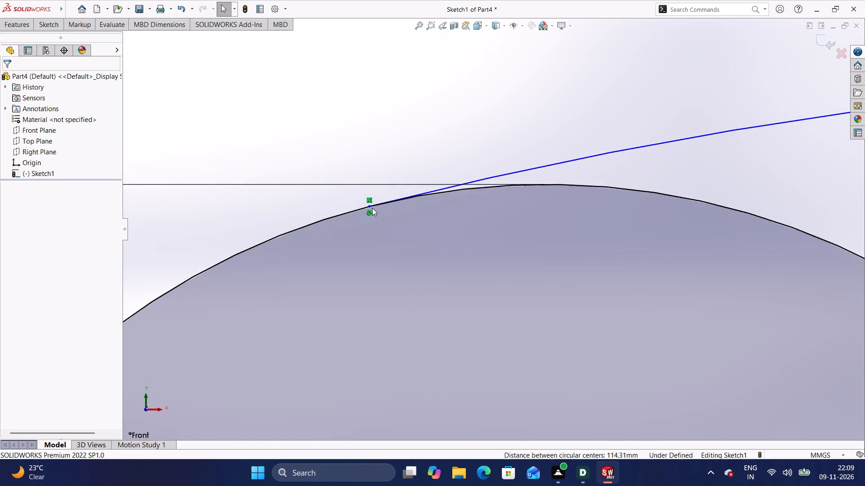
scroll(372, 208, down, 3)
scroll(372, 208, up, 10)
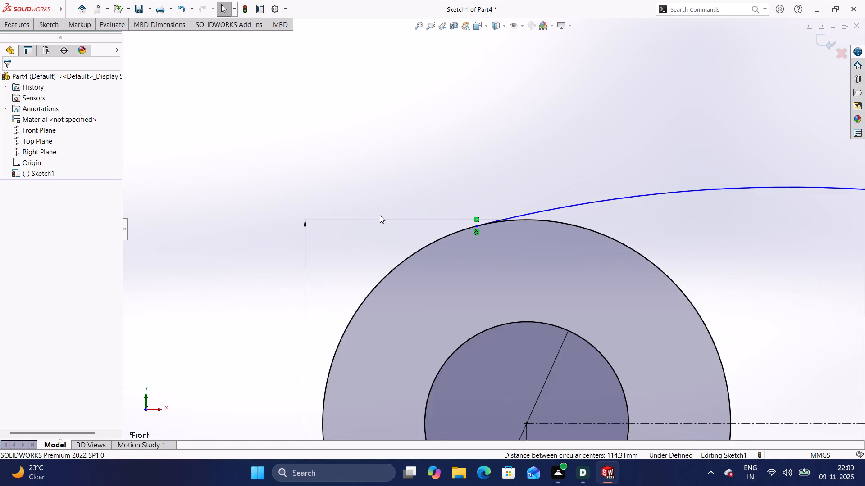
scroll(380, 215, up, 7)
scroll(788, 373, up, 4)
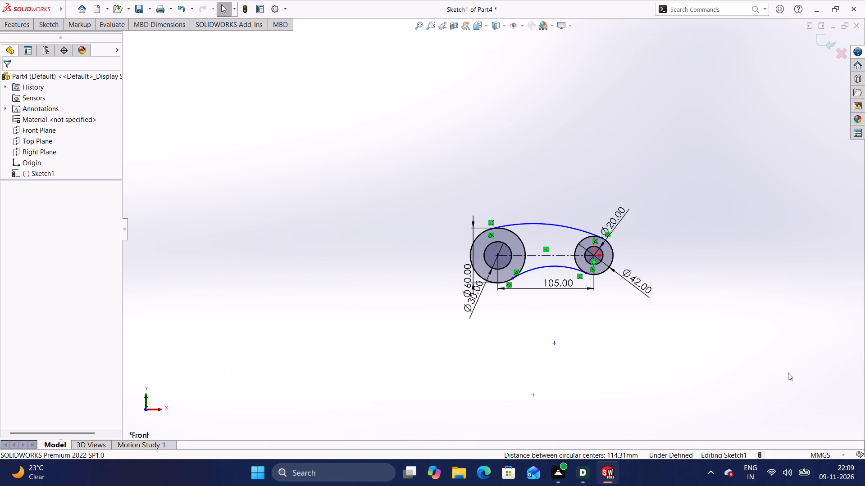
Dimension the lower connecting arc with a radius of 60 mm.
scroll(639, 343, down, 4)
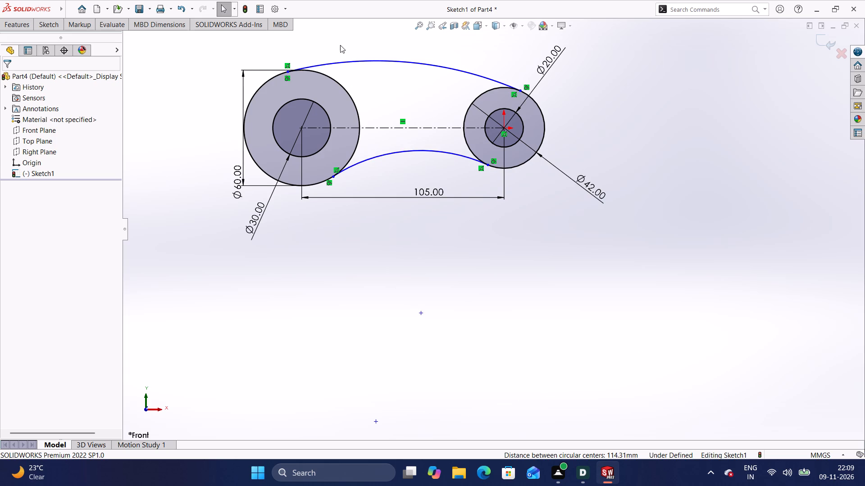
scroll(337, 41, up, 2)
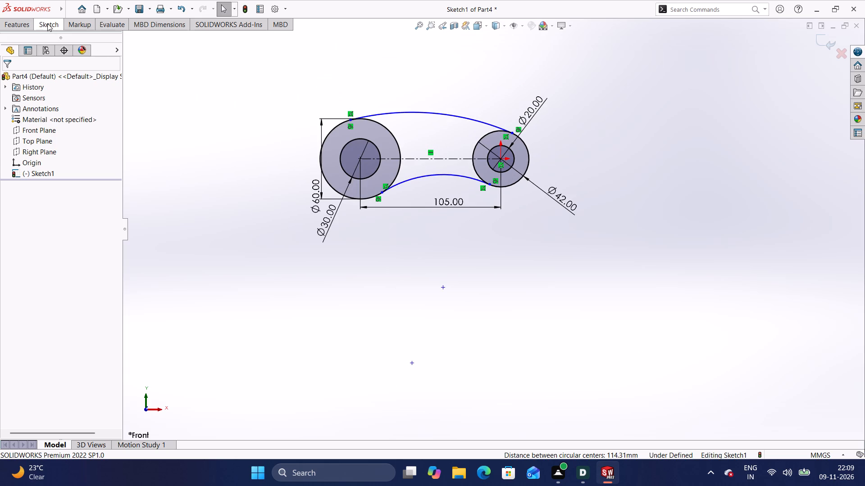
click(47, 23)
click(55, 41)
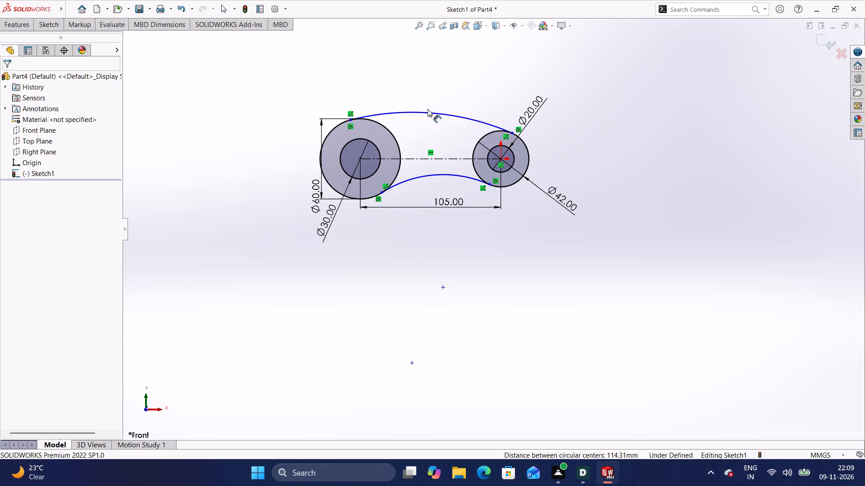
click(424, 175)
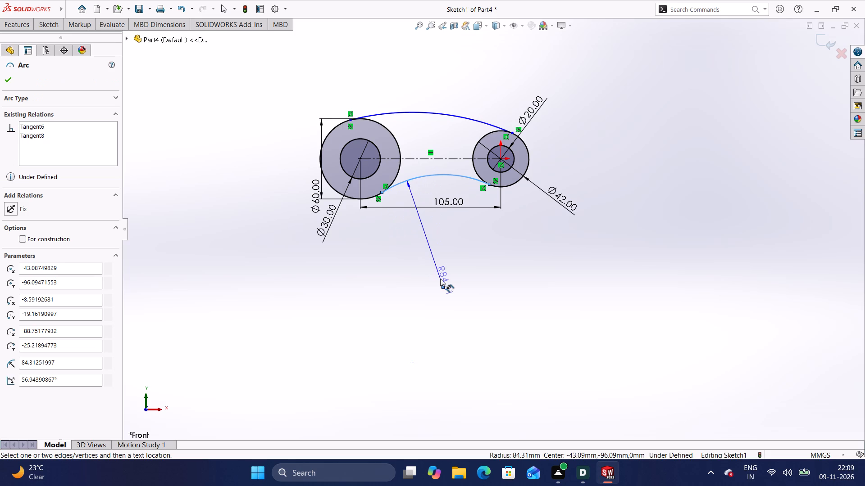
click(440, 279)
key(BackSpace)
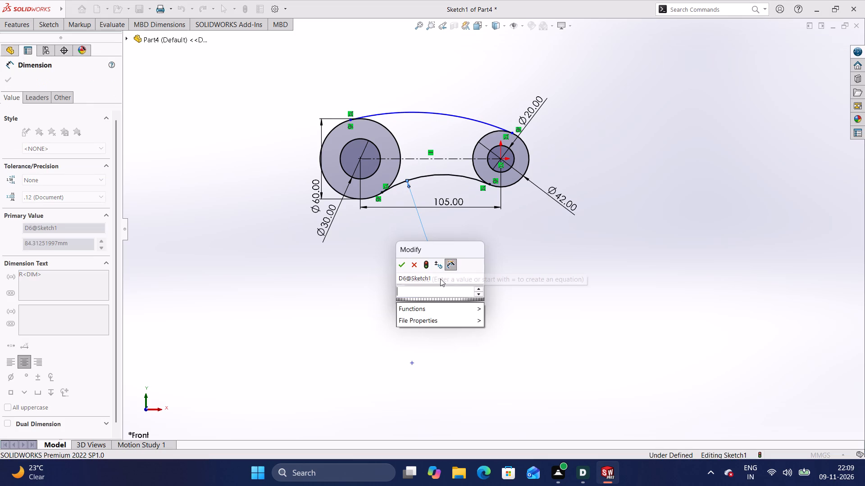
text(60)
key(Return)
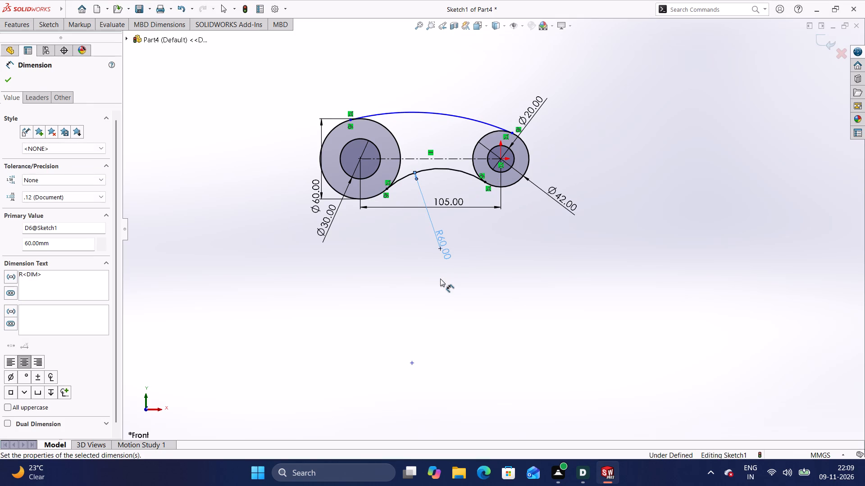
click(440, 279)
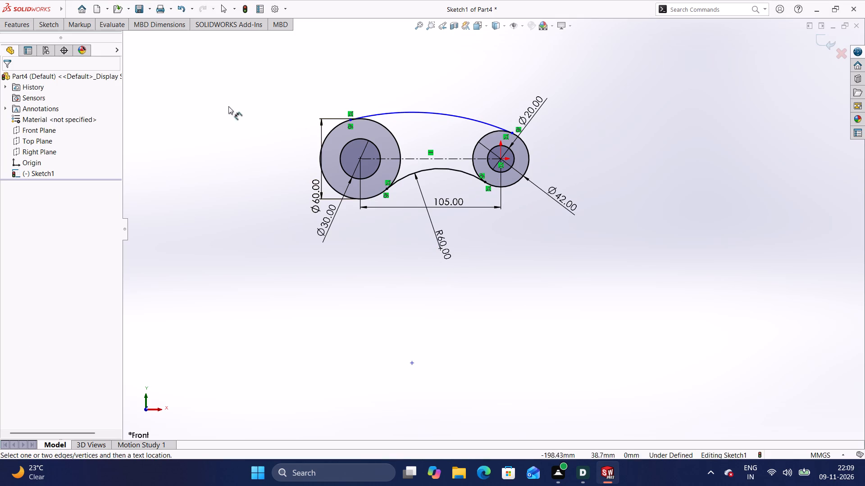
Dimension the upper connecting arc with a radius of 105 mm.
click(52, 23)
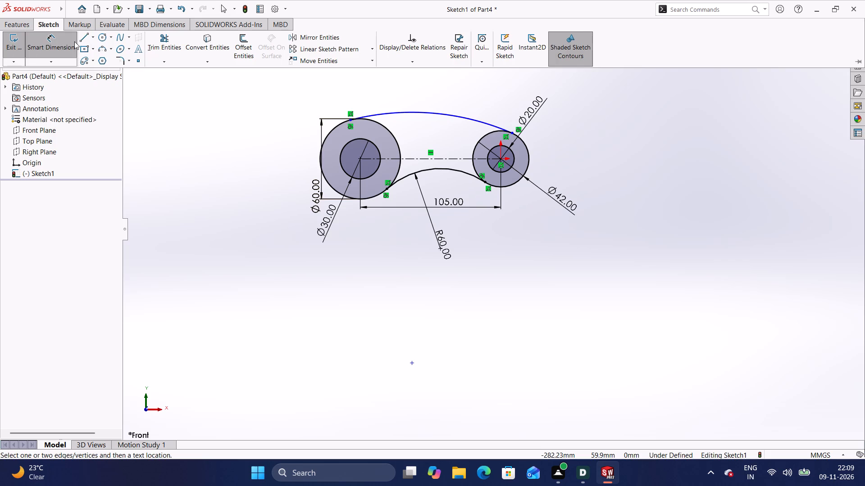
click(72, 41)
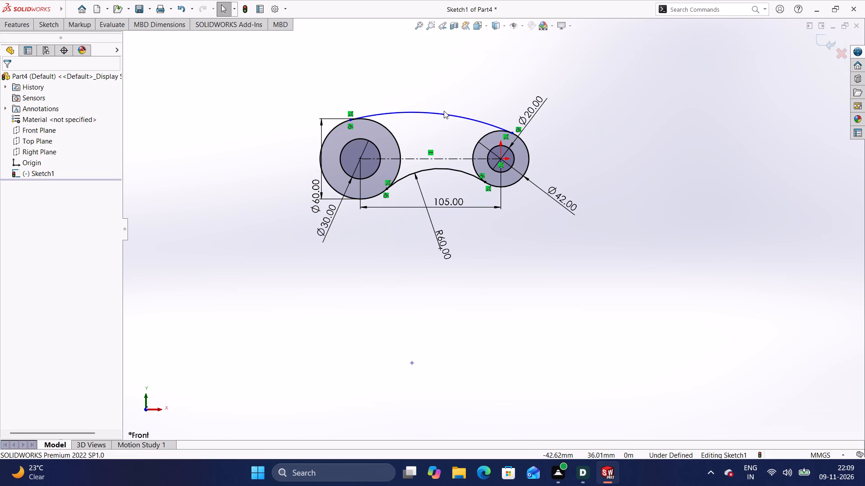
click(442, 114)
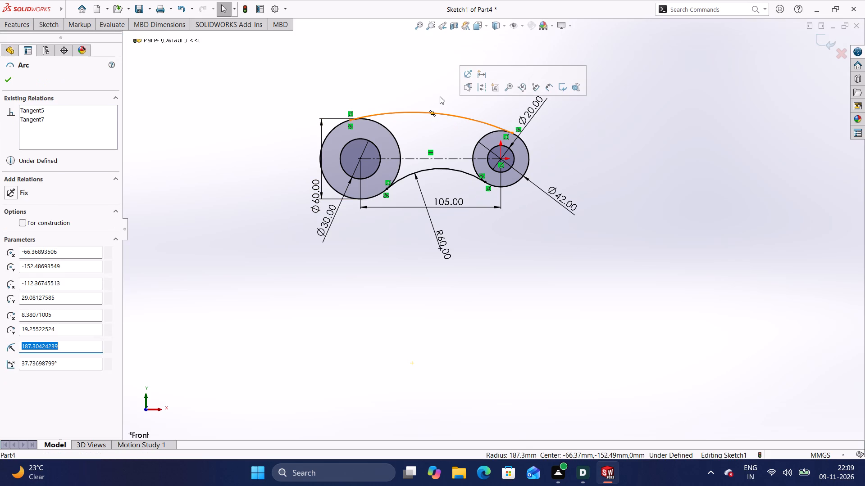
click(46, 27)
click(55, 49)
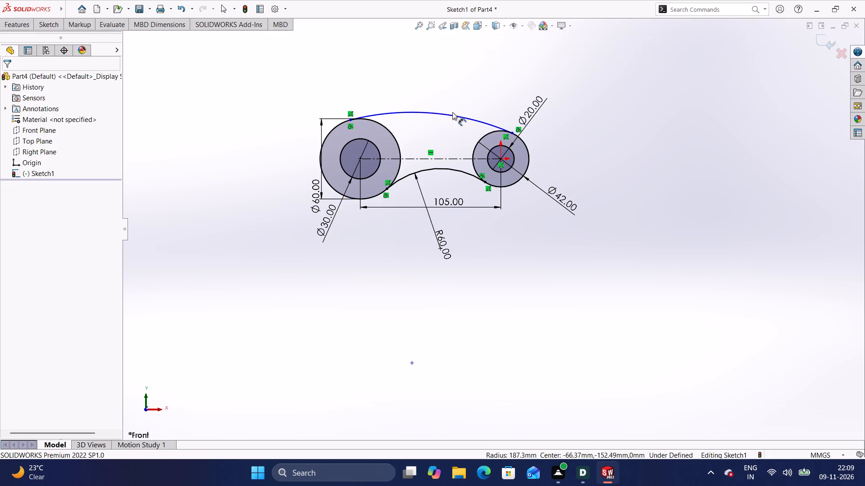
click(452, 114)
click(452, 64)
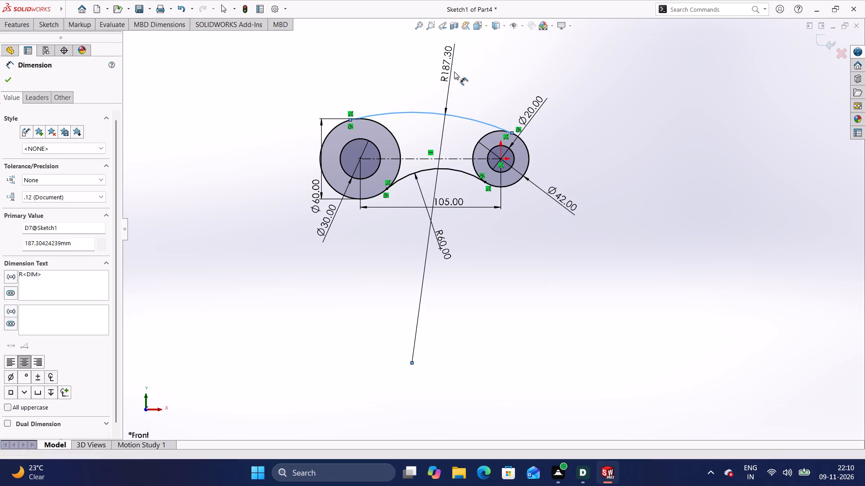
key(BackSpace)
text(105)
key(Return)
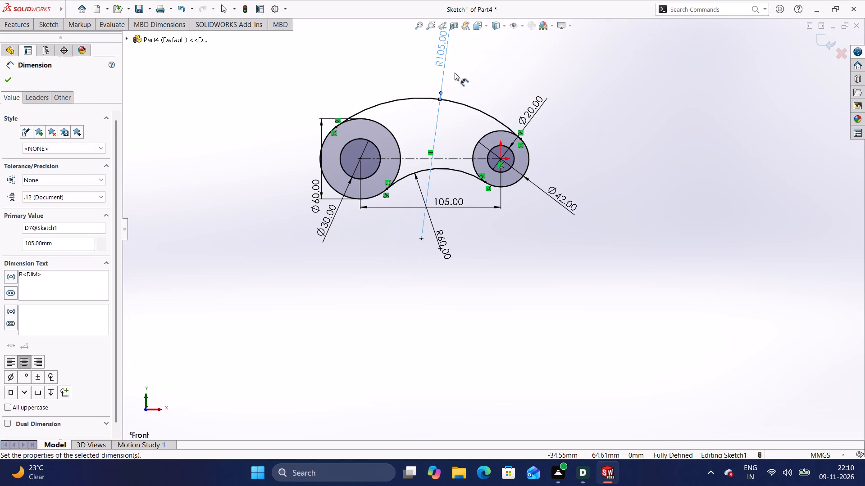
key(Return)
click(455, 72)
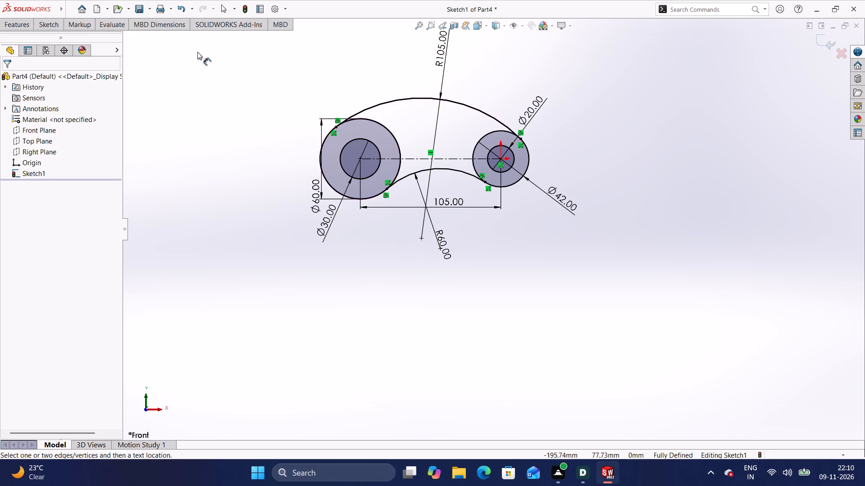
Offset the upper and lower connecting arcs 8 mm inward toward the centreline, with offset dimensions added.
click(23, 26)
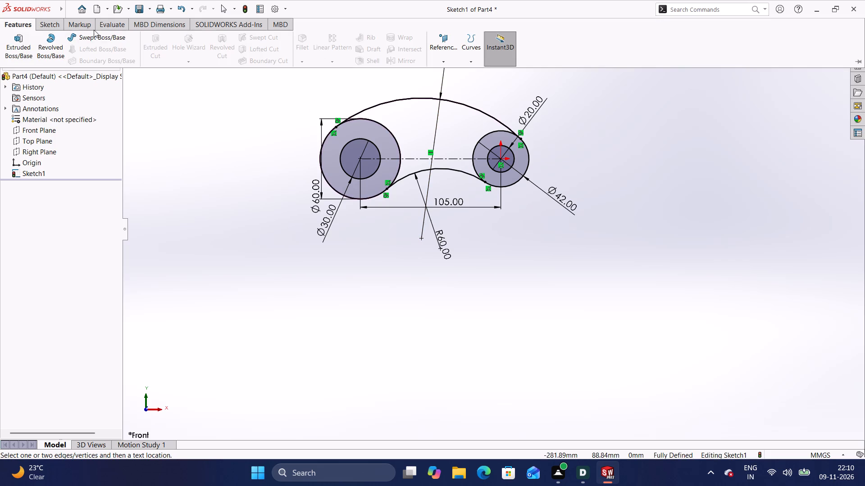
click(52, 23)
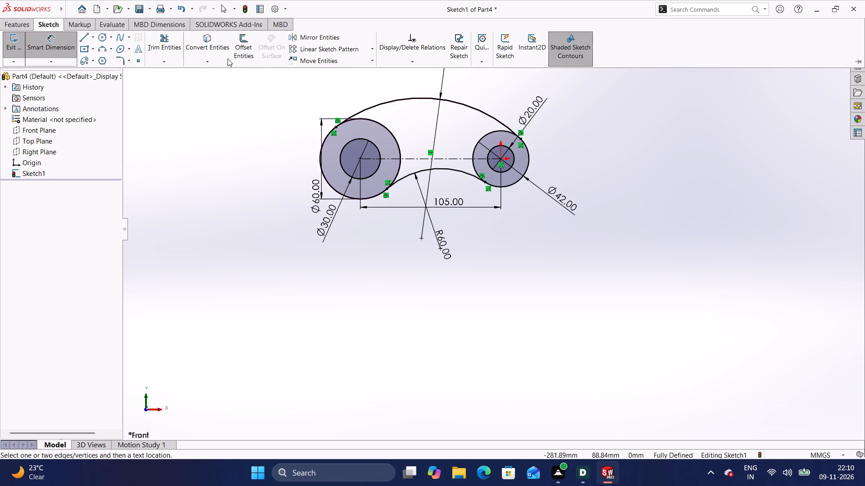
click(243, 49)
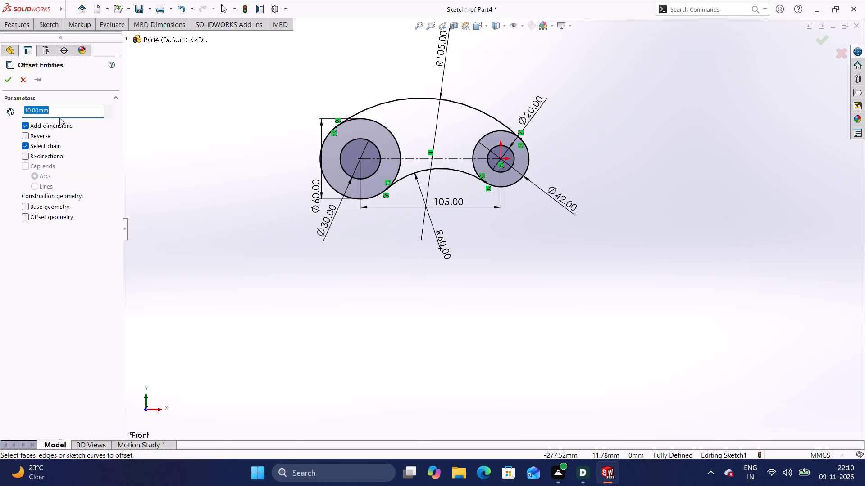
click(59, 112)
key(BackSpace)
key(BackSpace)
key(BackSpace)
key(BackSpace)
key(BackSpace)
key(BackSpace)
key(BackSpace)
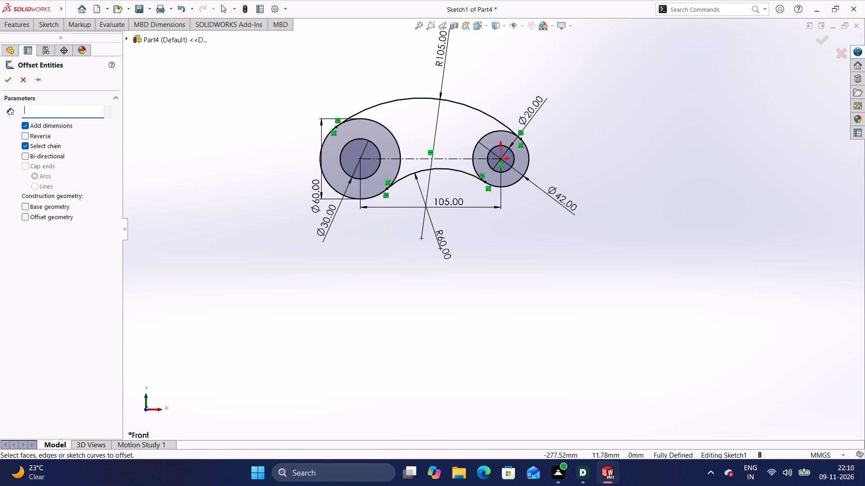
key(BackSpace)
key(8)
click(423, 97)
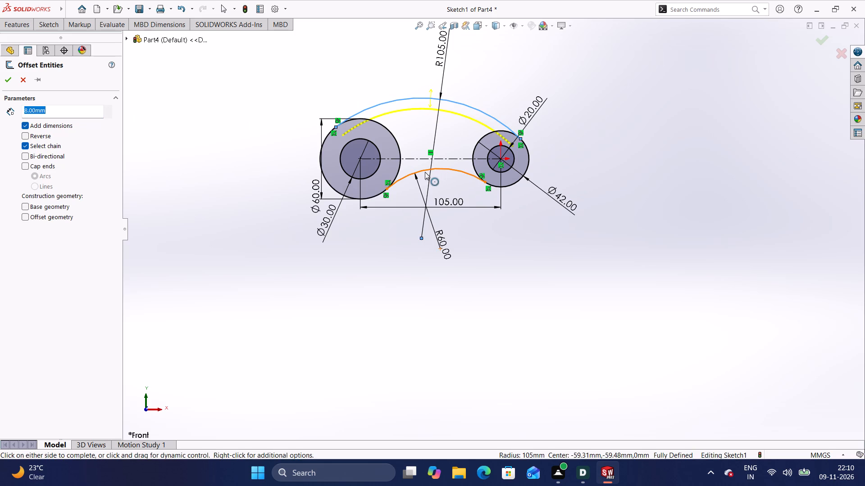
click(425, 170)
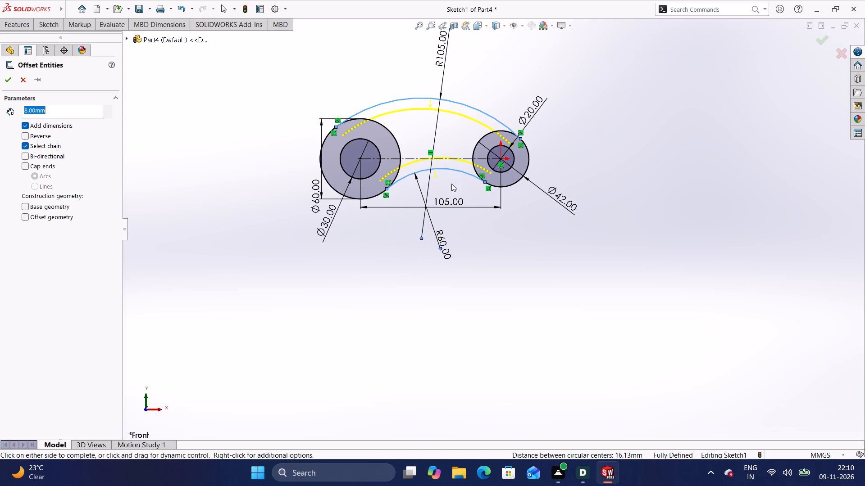
click(7, 83)
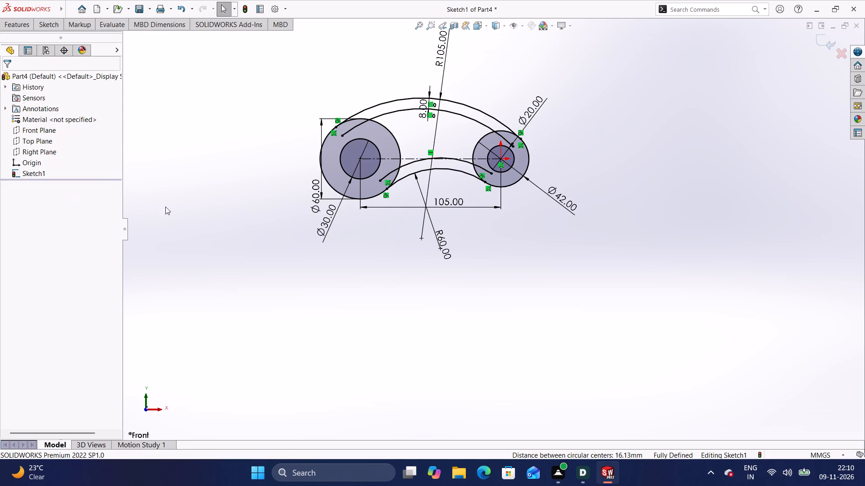
key(Escape)
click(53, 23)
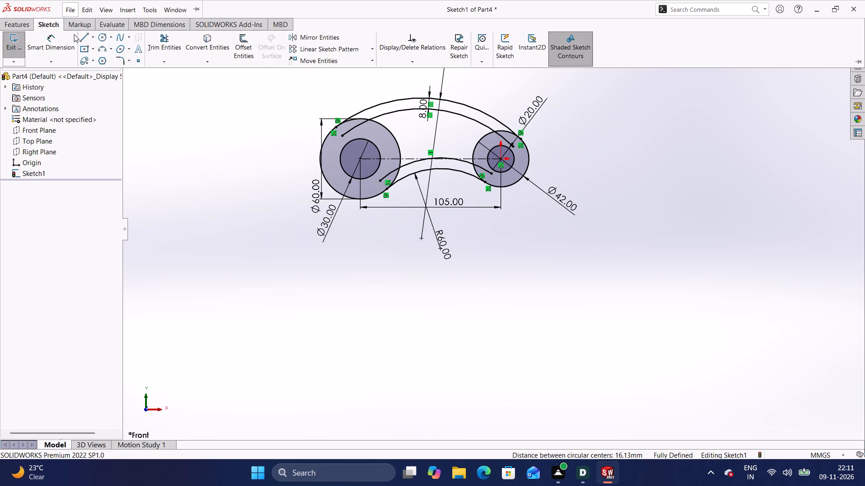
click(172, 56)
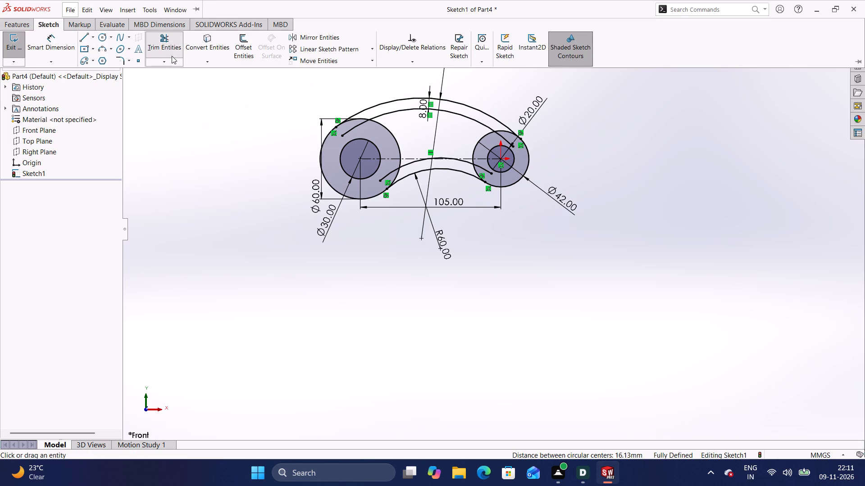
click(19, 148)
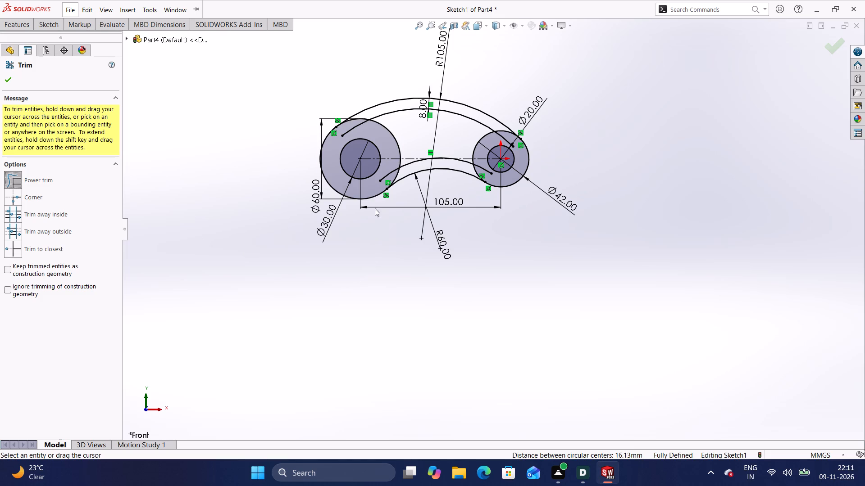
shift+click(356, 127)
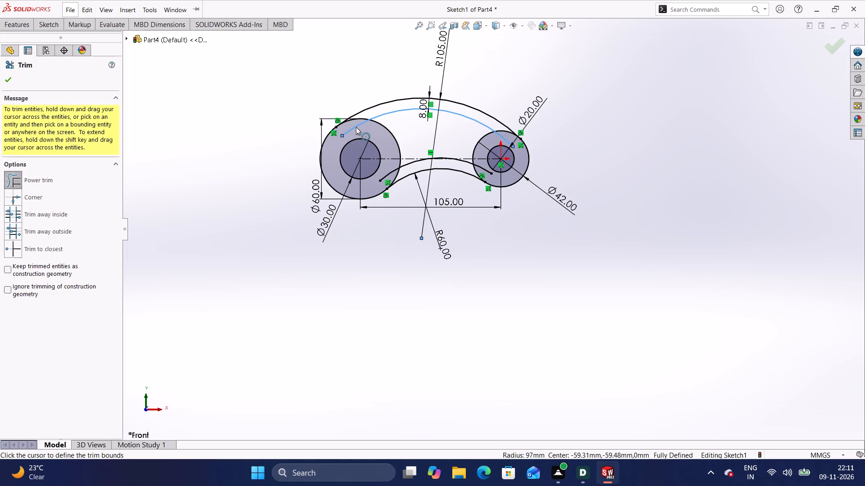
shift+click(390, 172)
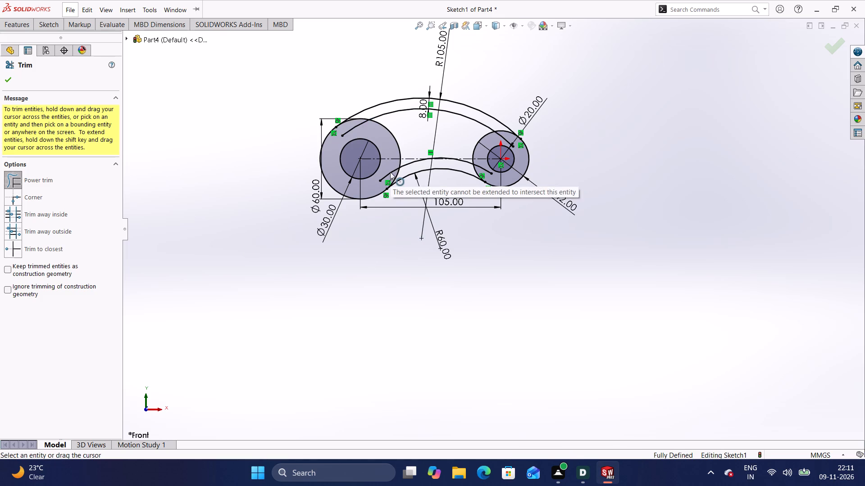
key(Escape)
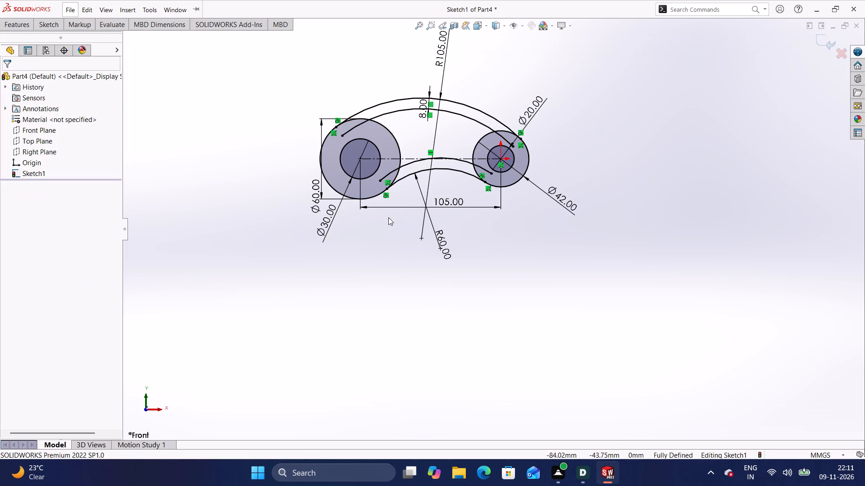
Trim to closest the four ends of the offset arcs that lie inside the 60 mm and 42 mm circles.
click(55, 25)
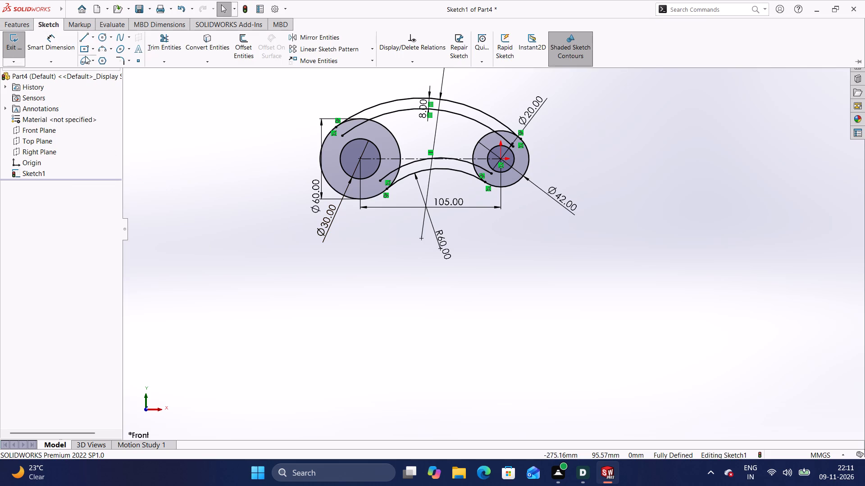
click(161, 44)
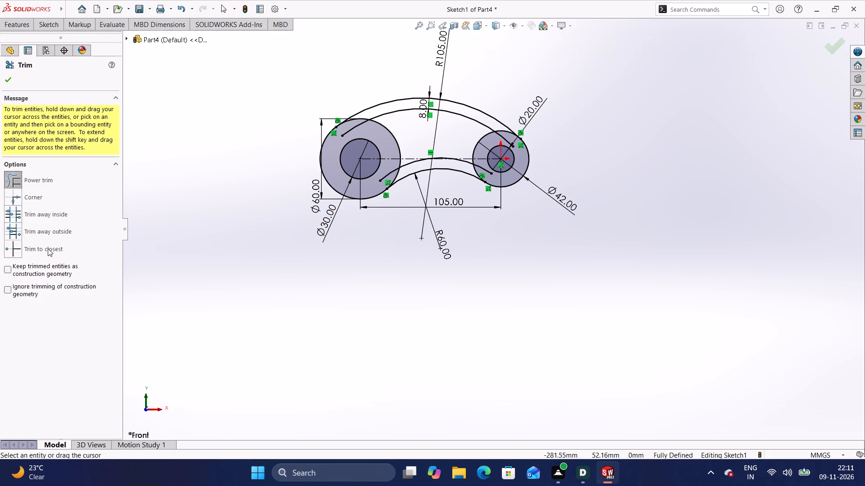
click(48, 248)
click(344, 134)
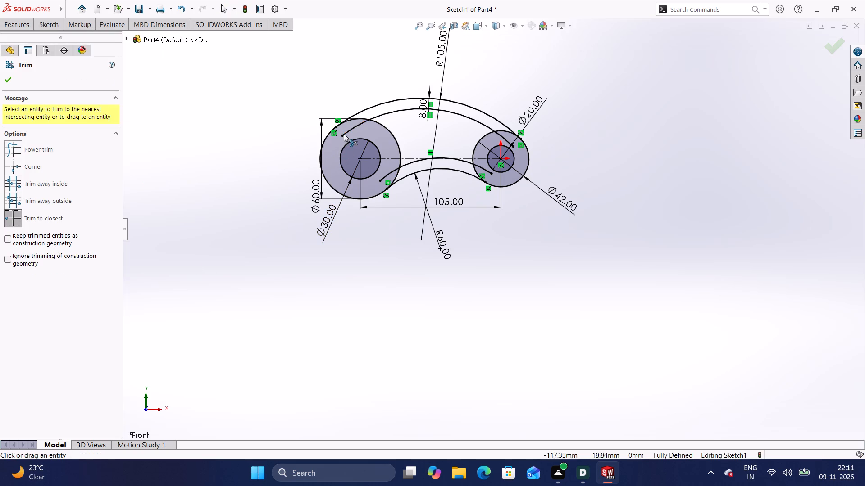
click(389, 172)
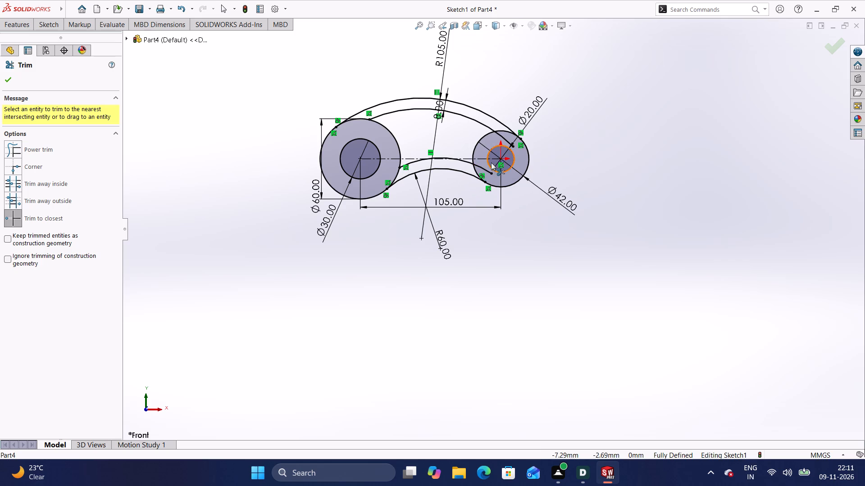
click(484, 167)
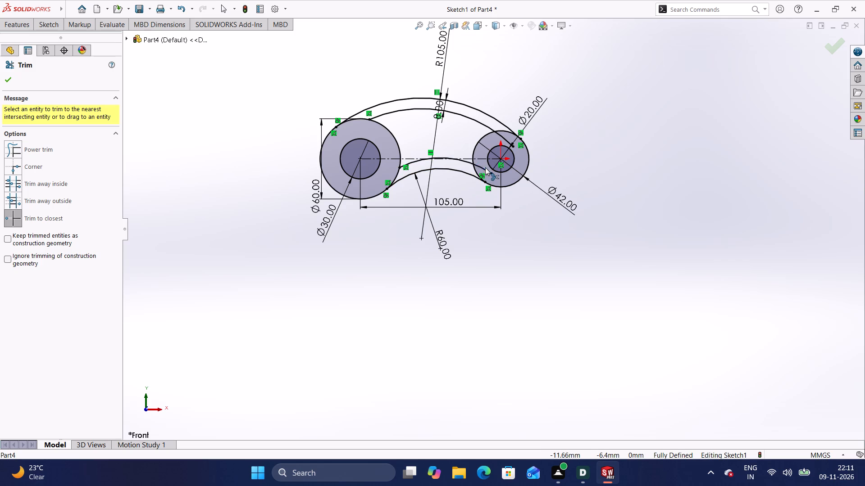
click(498, 134)
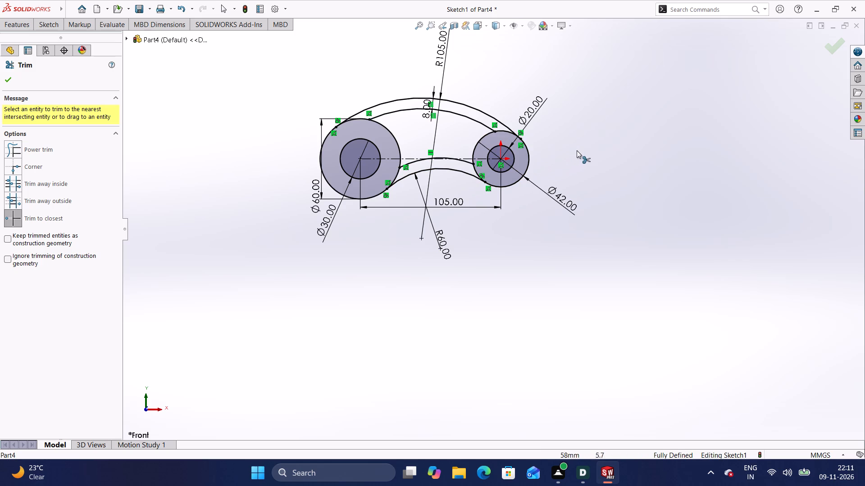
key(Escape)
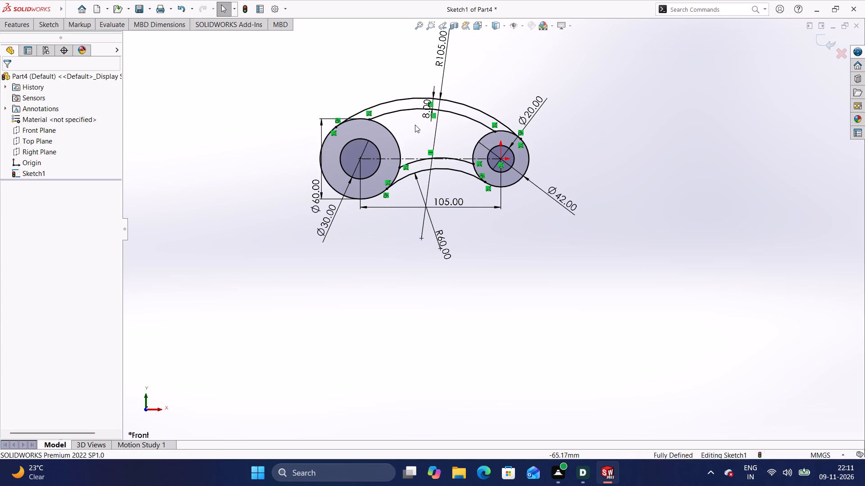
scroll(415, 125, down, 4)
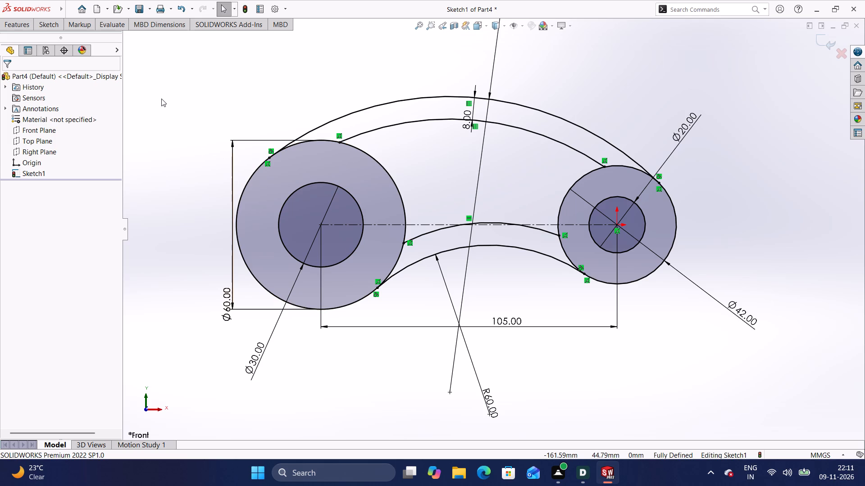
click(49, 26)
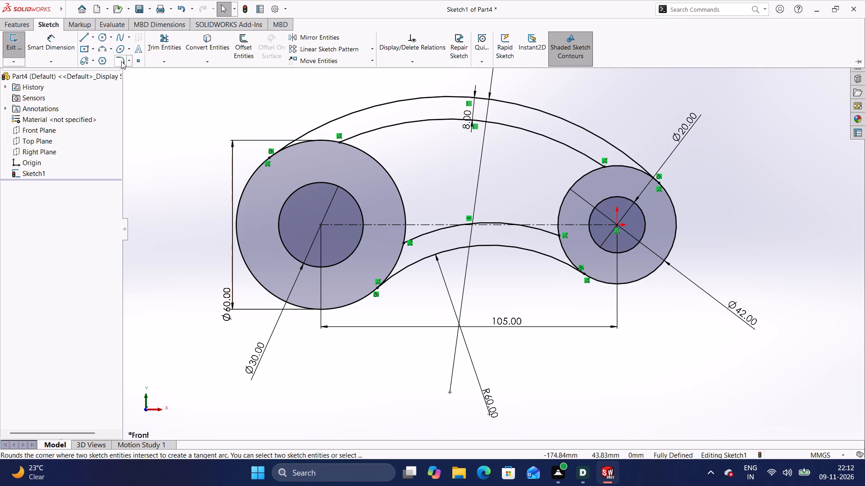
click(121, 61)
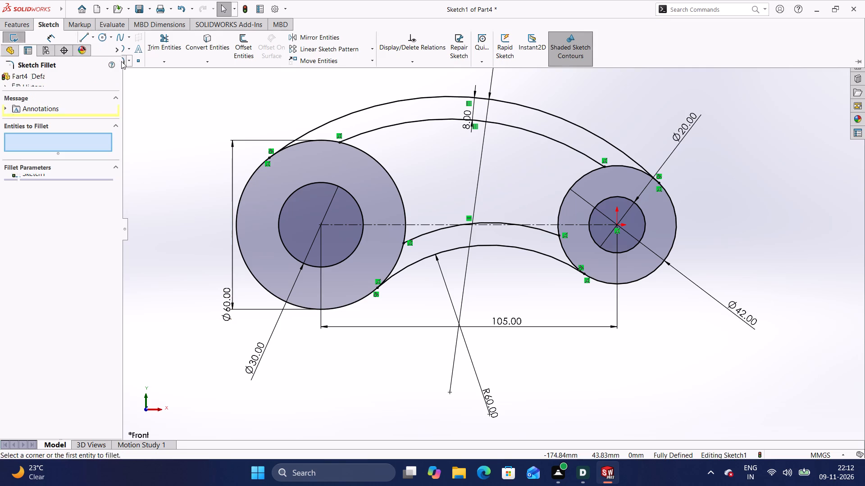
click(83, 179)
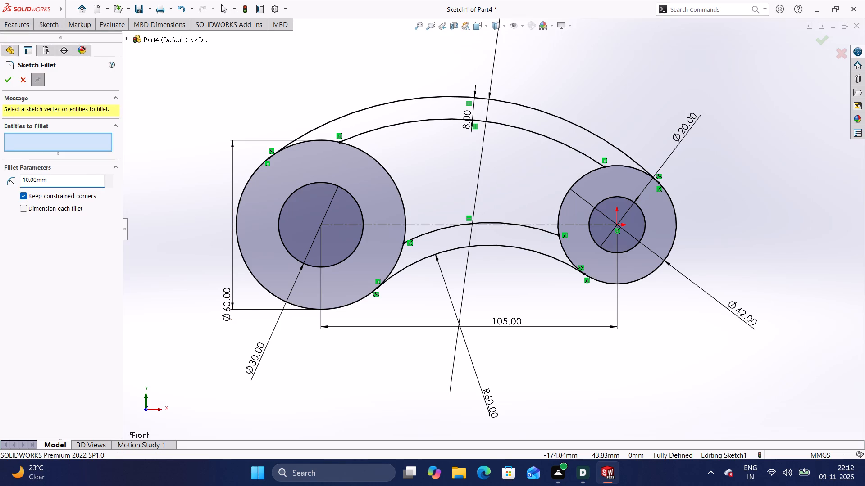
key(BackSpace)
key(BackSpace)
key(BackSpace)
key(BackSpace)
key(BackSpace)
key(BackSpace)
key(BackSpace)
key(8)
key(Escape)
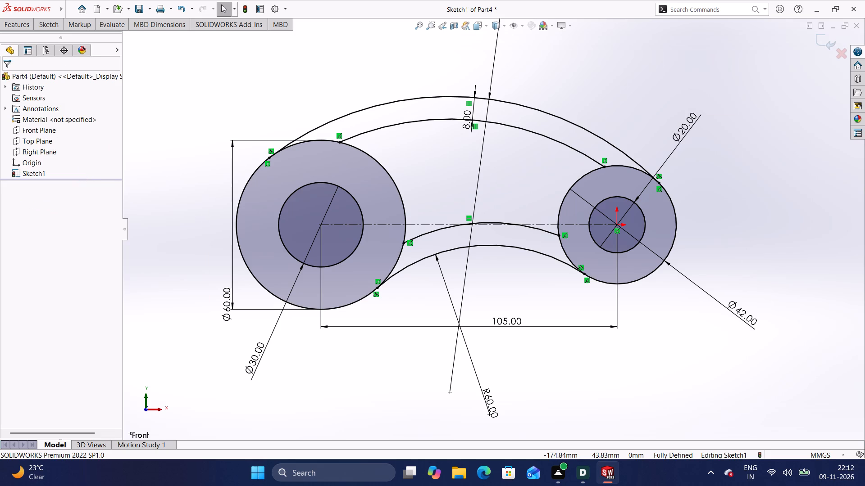
Trim to closest the four segments of the 60 mm and 42 mm circles lying between the connecting arcs and their inner offsets.
click(53, 29)
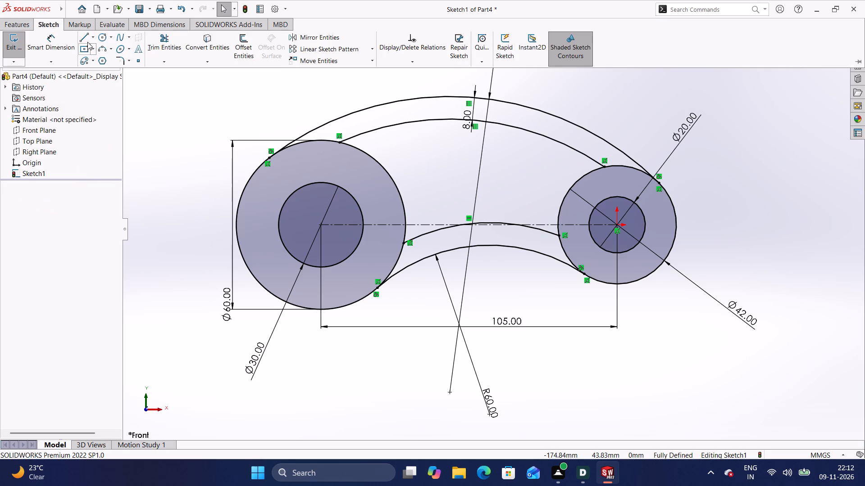
click(165, 50)
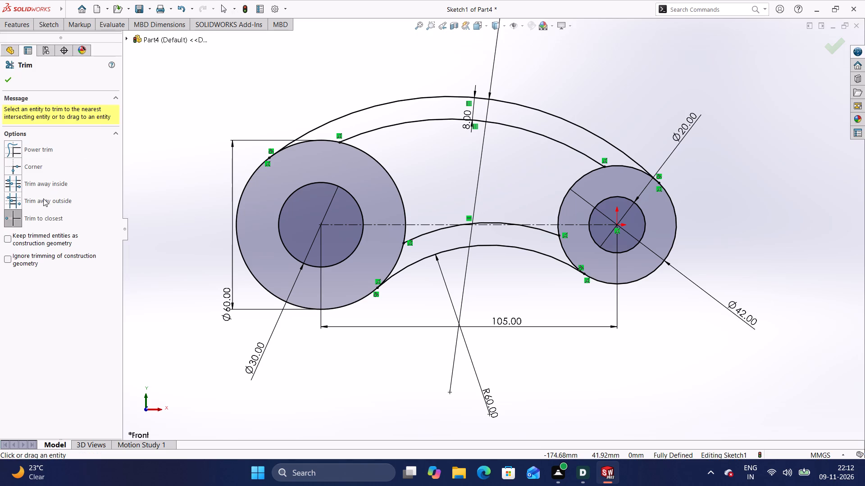
click(43, 221)
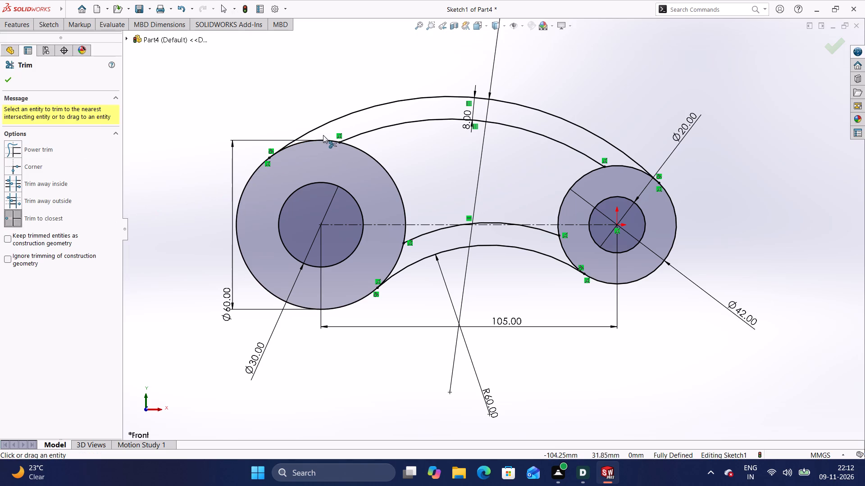
click(323, 139)
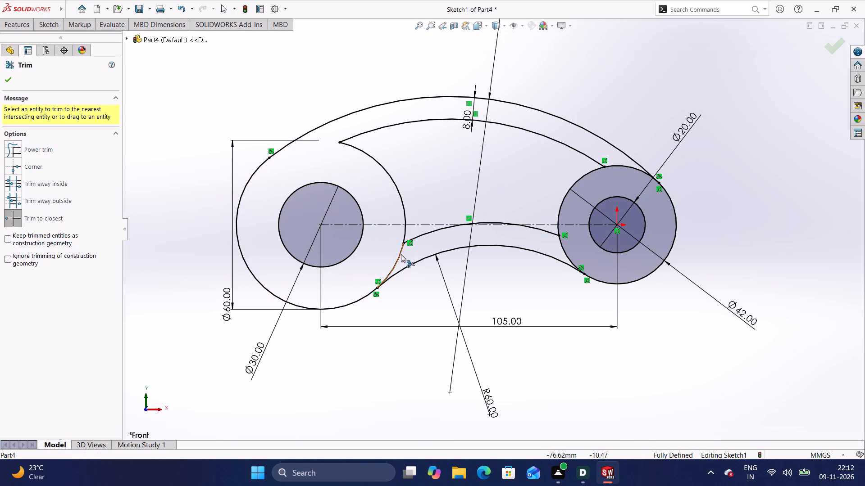
click(397, 255)
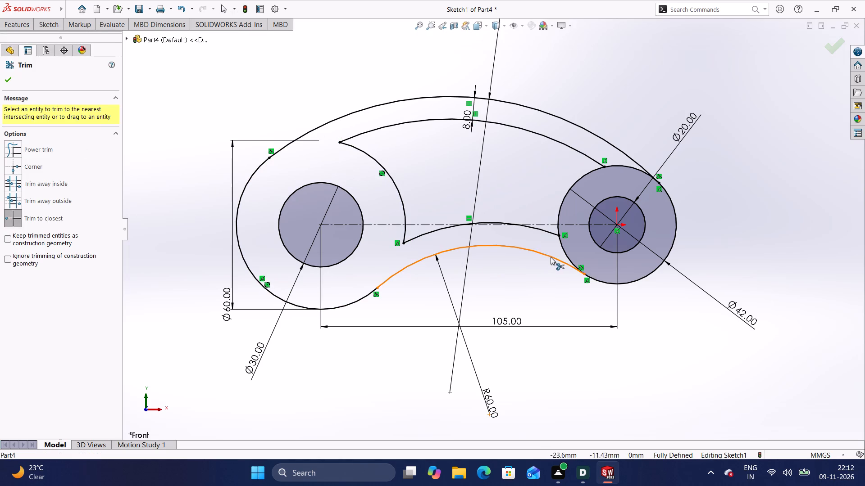
click(564, 251)
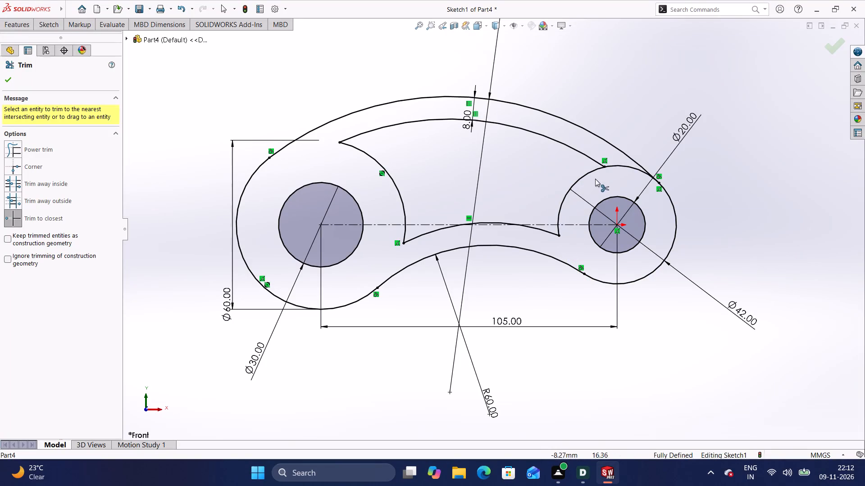
click(618, 165)
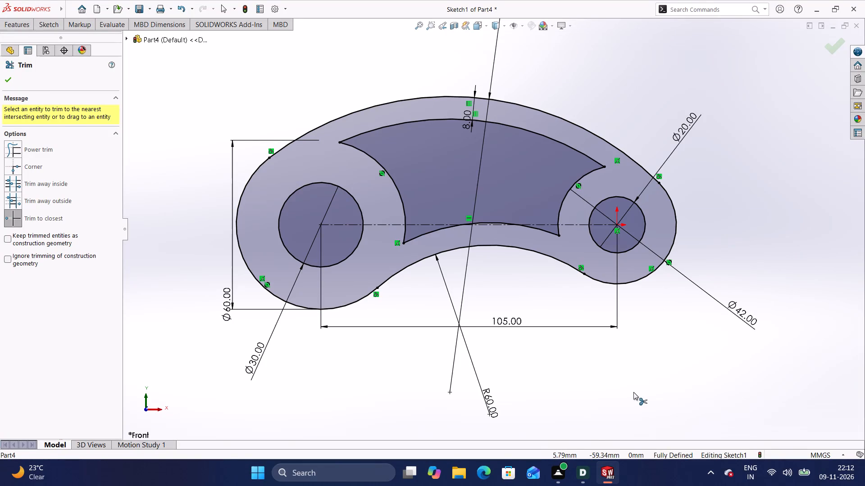
key(Escape)
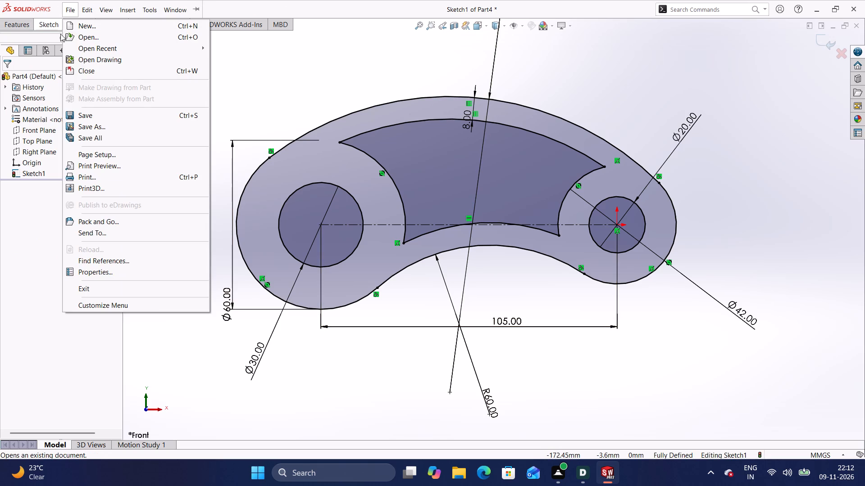
Add 8 mm sketch fillets to the two upper corners and the lower corner beside the 20 mm hole of the inner pocket.
click(48, 26)
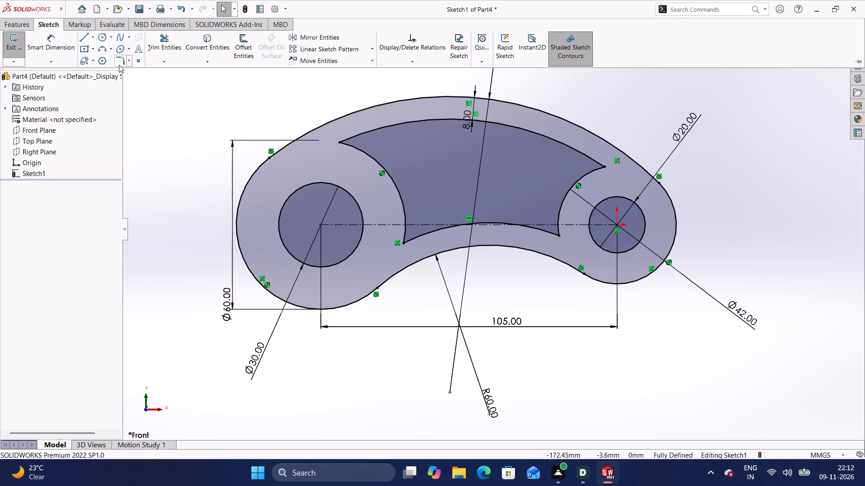
click(119, 63)
click(57, 184)
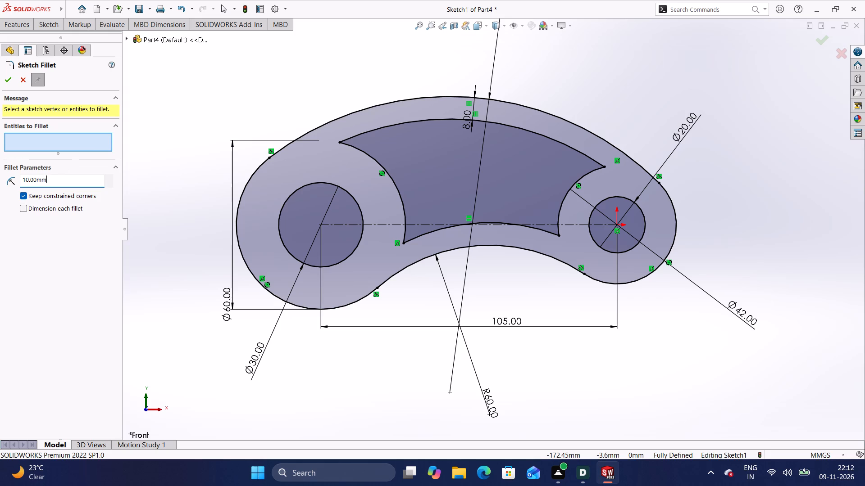
key(BackSpace)
key(BackSpace)
key(BackSpace)
key(BackSpace)
key(BackSpace)
key(BackSpace)
key(BackSpace)
key(BackSpace)
key(BackSpace)
key(BackSpace)
key(BackSpace)
key(8)
key(Return)
click(359, 150)
click(368, 130)
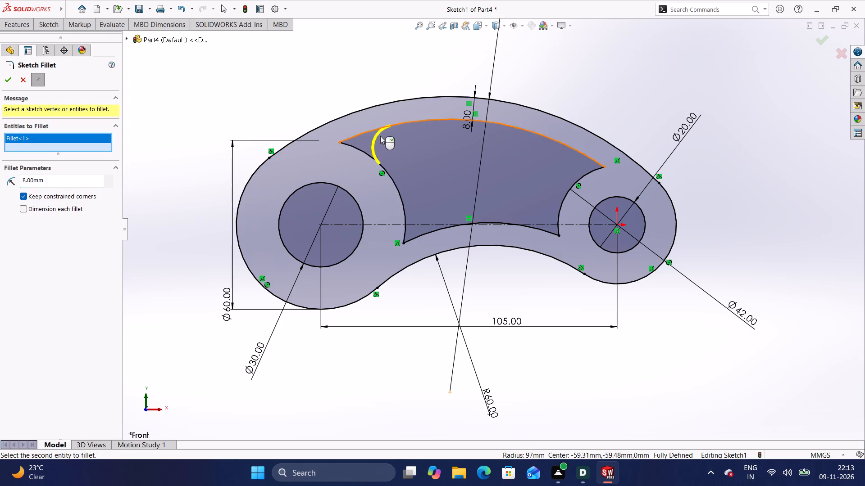
click(565, 145)
click(583, 173)
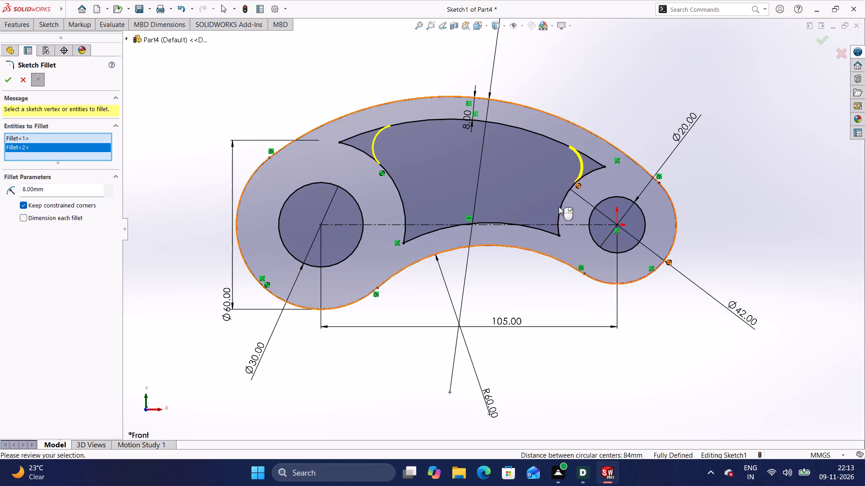
click(536, 228)
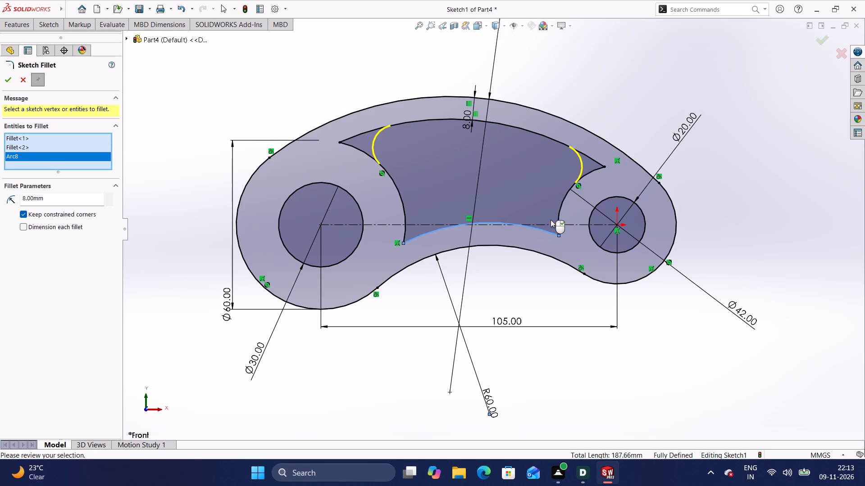
click(557, 219)
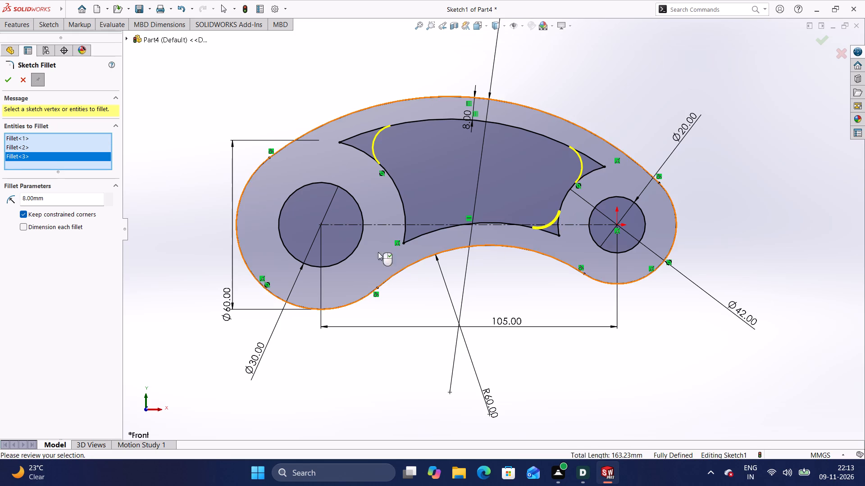
click(404, 229)
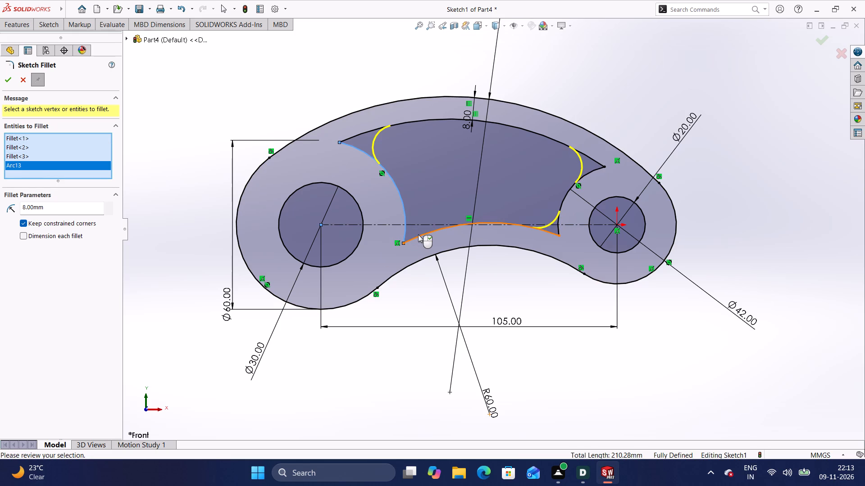
click(419, 234)
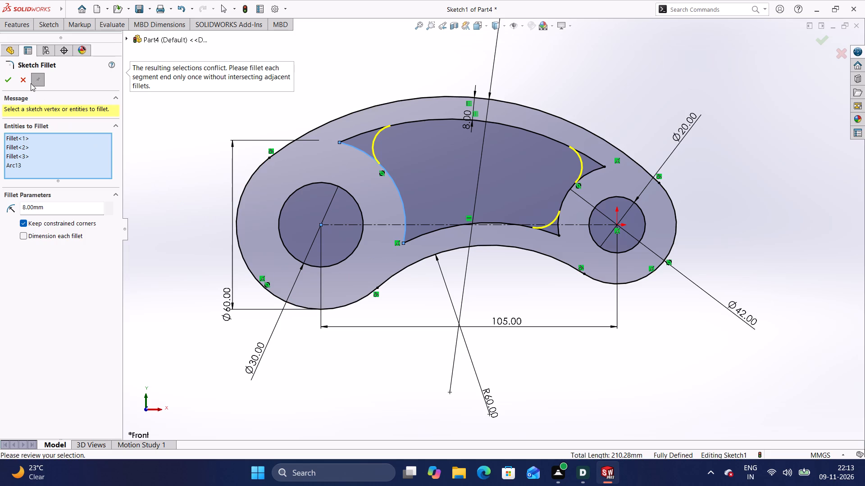
click(5, 81)
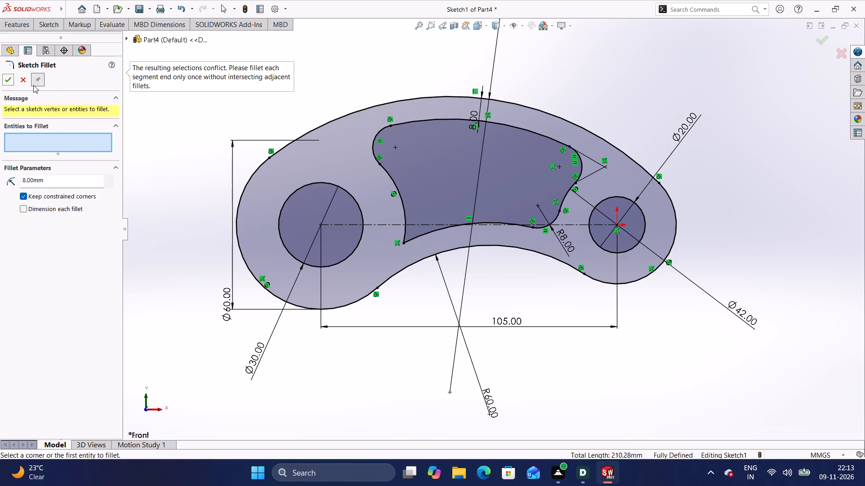
click(22, 80)
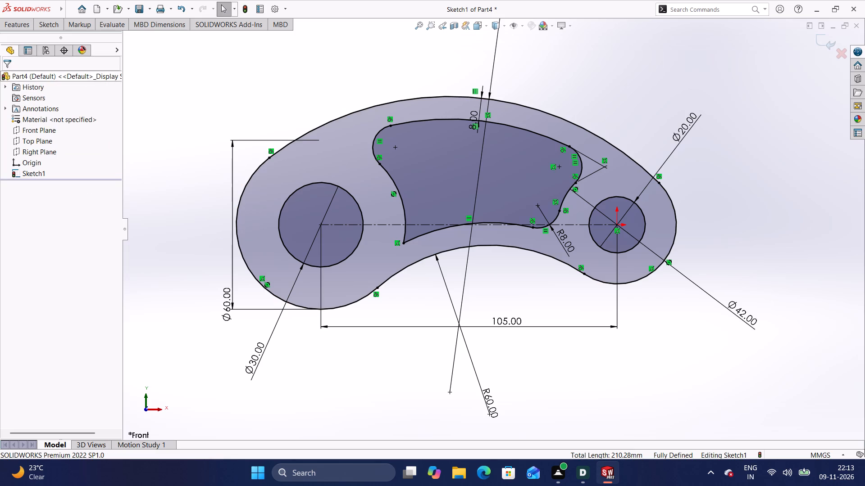
Add an 8 mm sketch fillet to the pocket's remaining lower corner, on the side of the 30 mm hole.
click(50, 22)
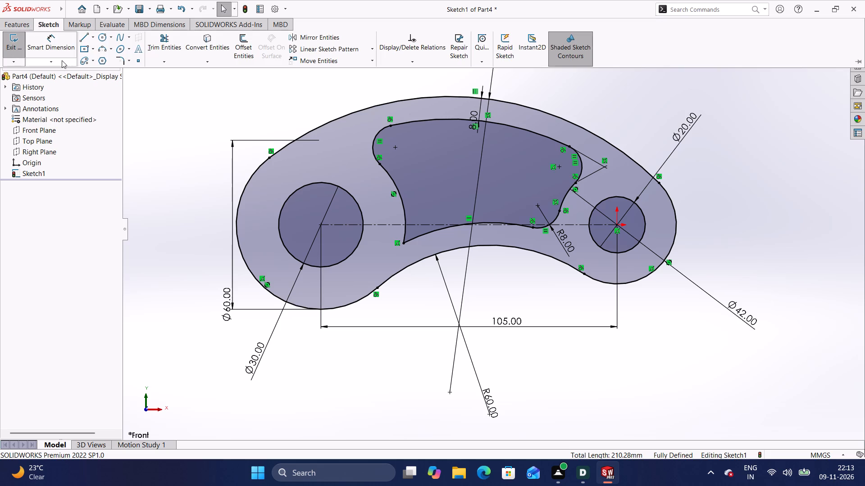
click(121, 62)
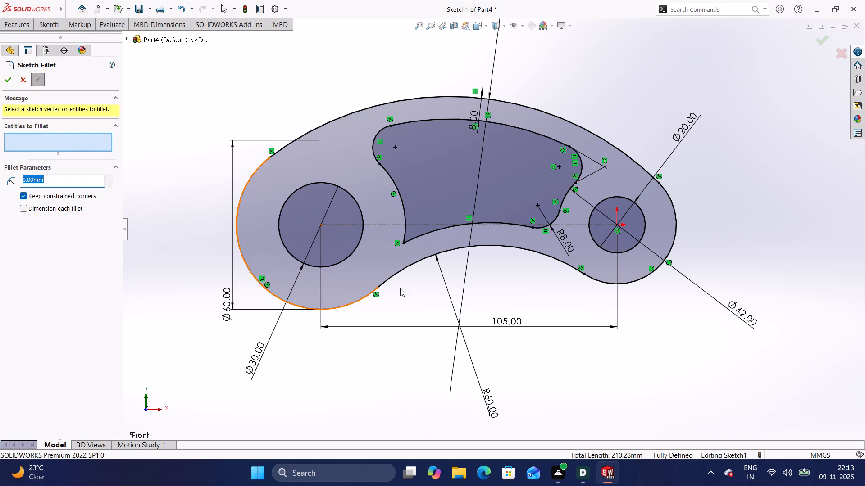
click(418, 237)
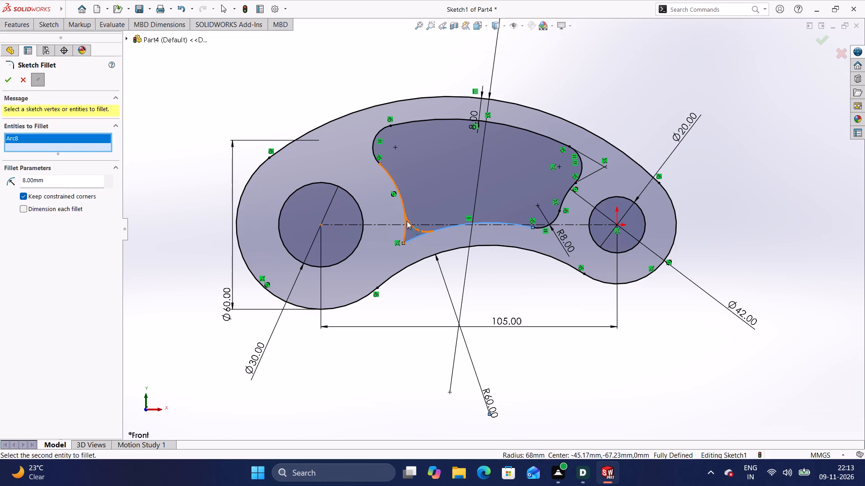
click(405, 217)
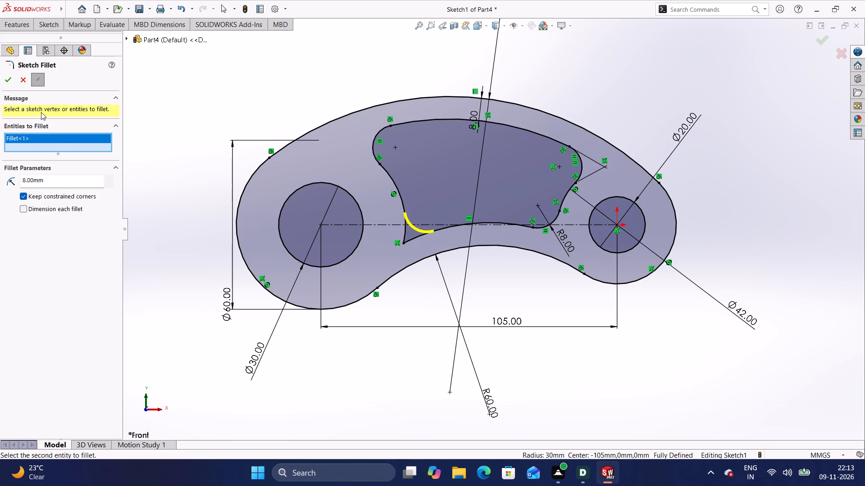
click(5, 82)
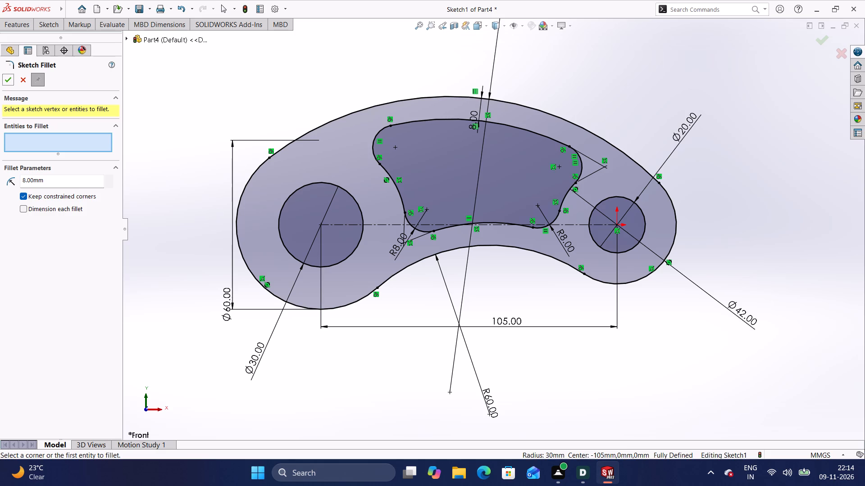
Sketch a full circle of 30 mm radius centred on the 30 mm hole, coinciding with the existing outer arc.
click(55, 28)
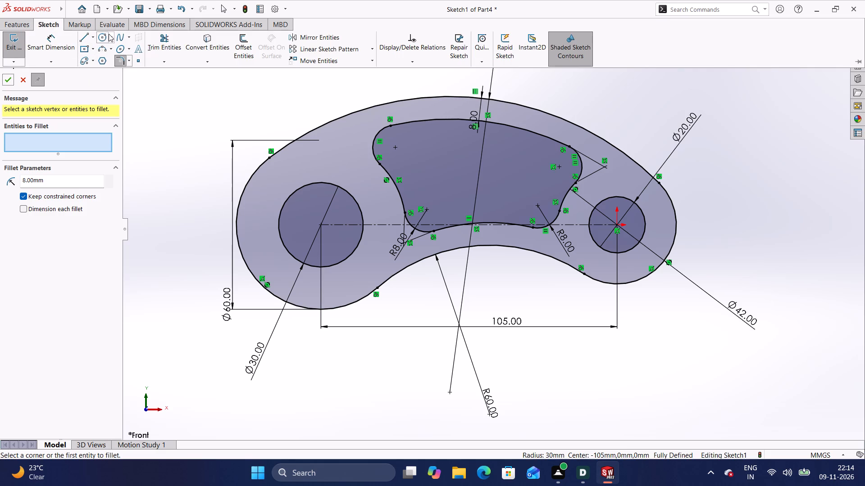
click(103, 38)
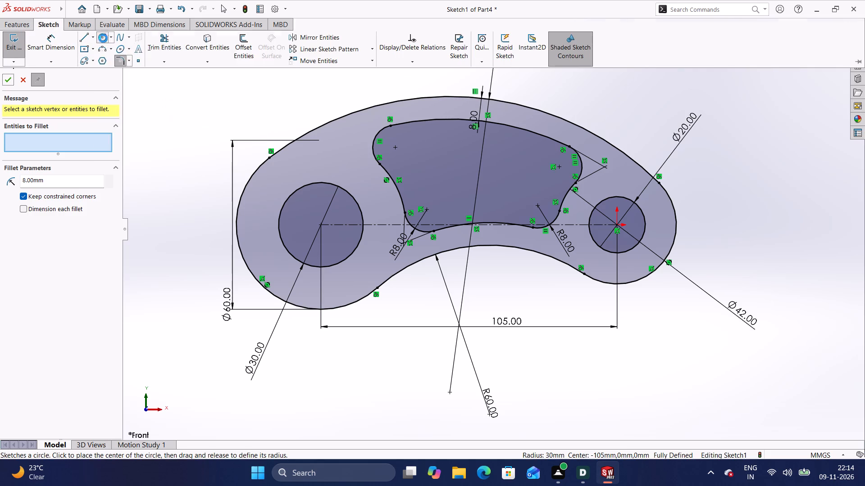
click(321, 224)
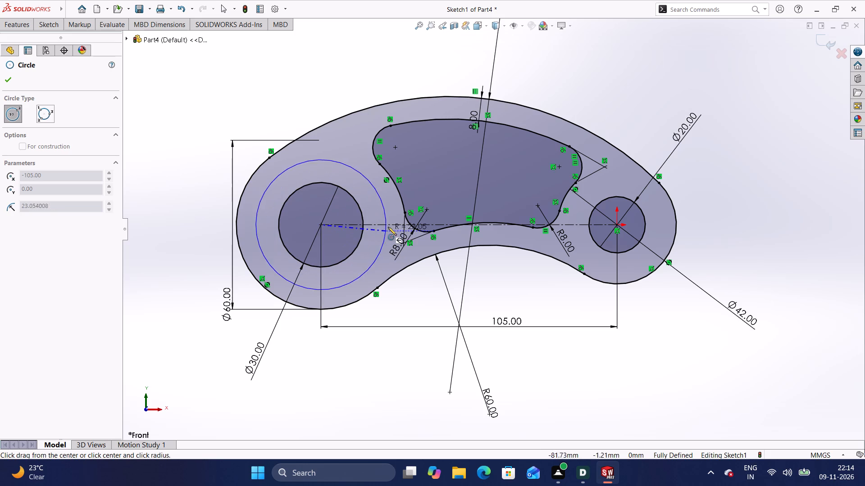
click(397, 190)
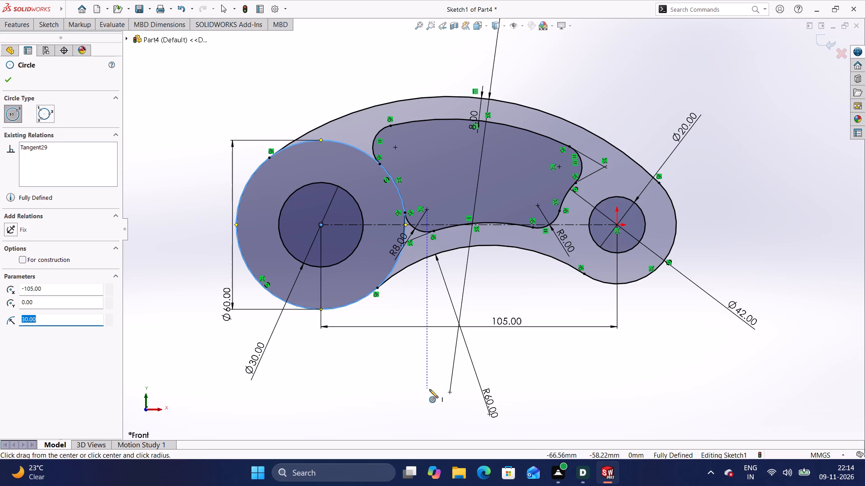
key(Escape)
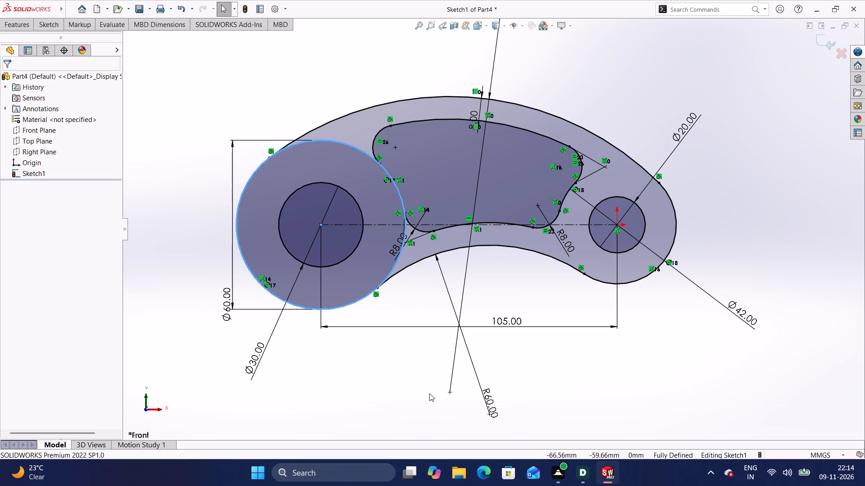
Sketch a full circle of 21 mm radius centred on the origin, around the 20 mm hole.
click(50, 22)
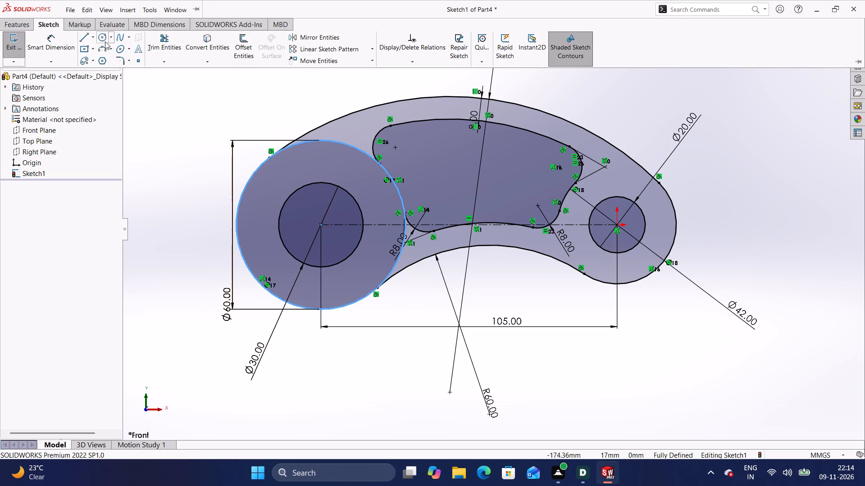
click(101, 38)
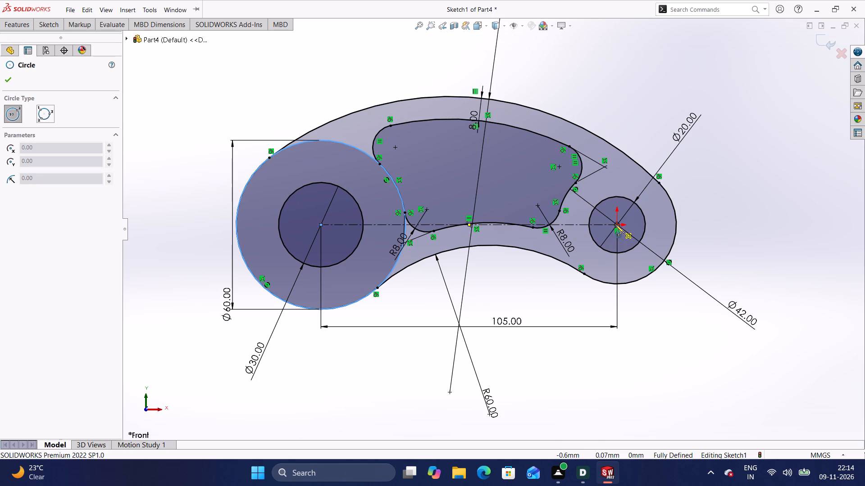
click(617, 225)
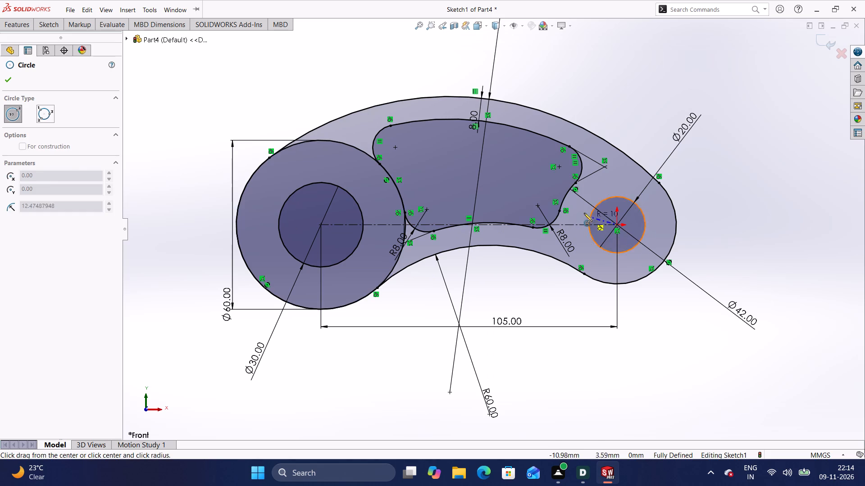
click(566, 193)
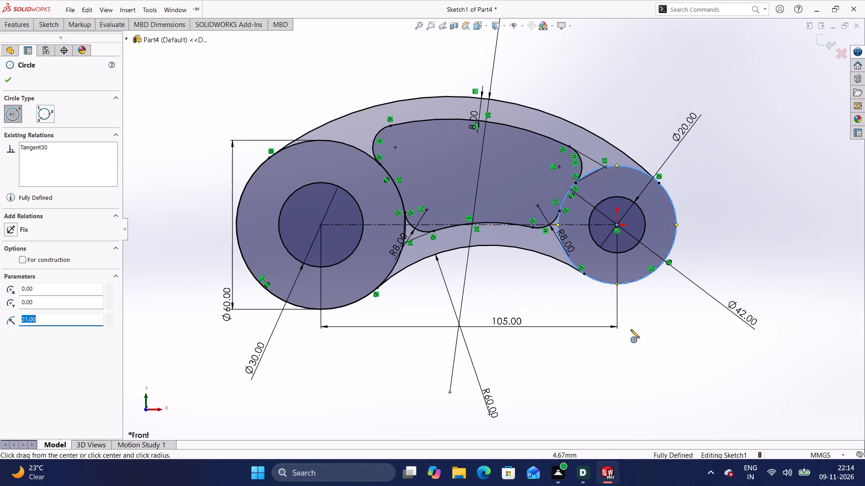
key(Escape)
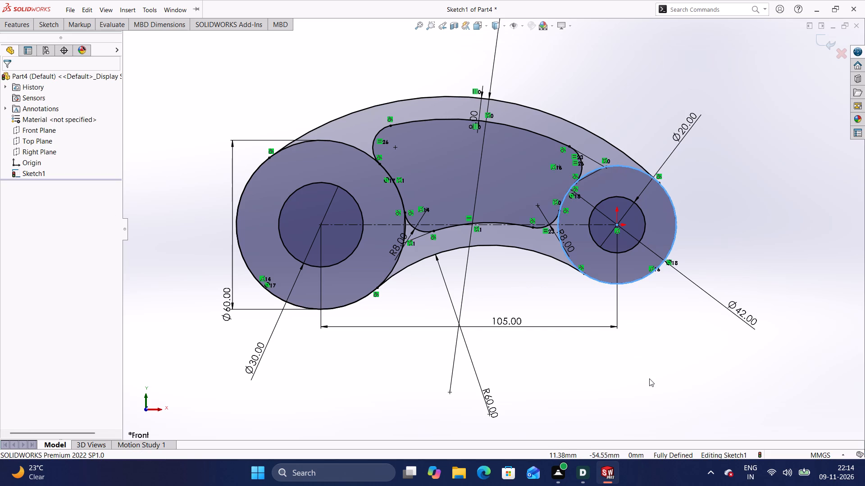
key(Escape)
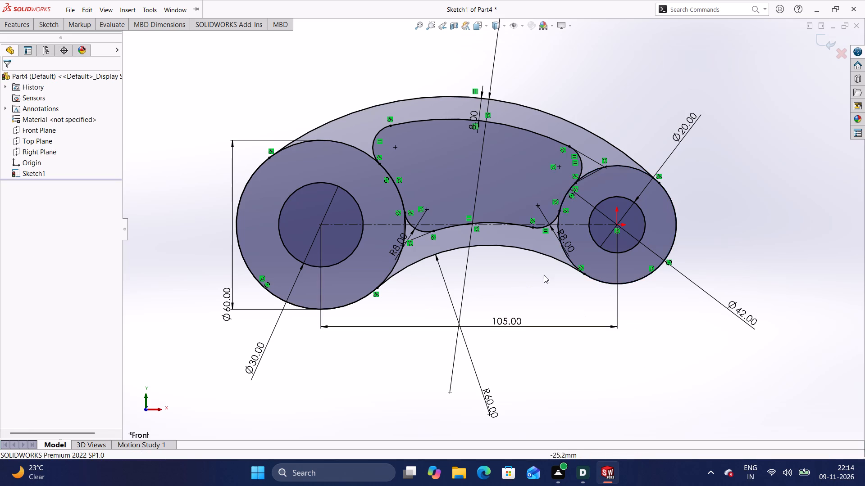
Examine where the full circle around the 20 mm hole meets the pocket and the upper and lower connecting arcs.
scroll(585, 178, down, 3)
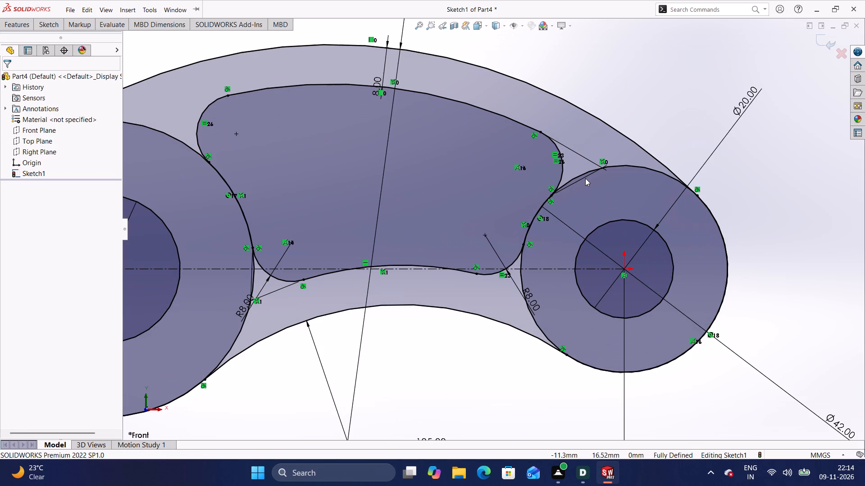
scroll(585, 178, down, 3)
scroll(585, 178, up, 3)
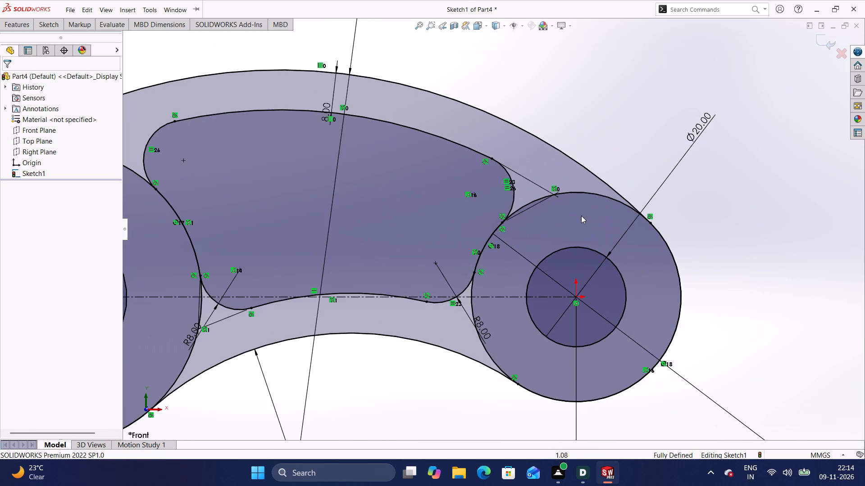
scroll(546, 268, up, 3)
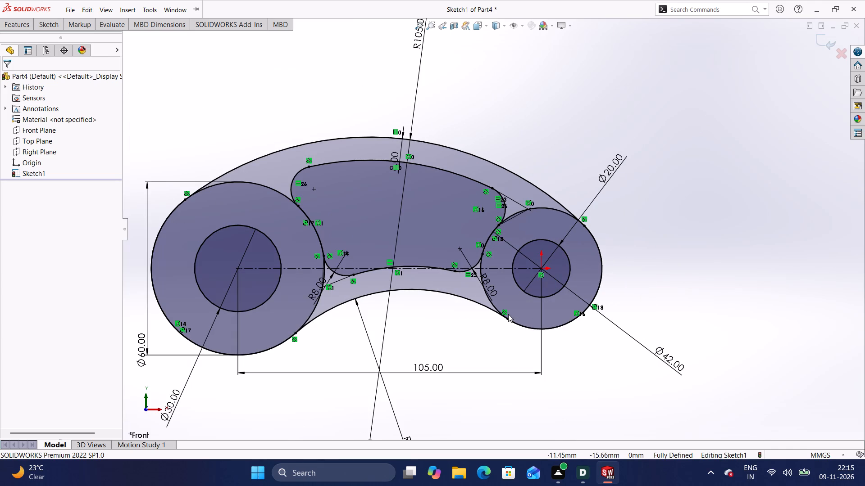
scroll(505, 331, down, 1)
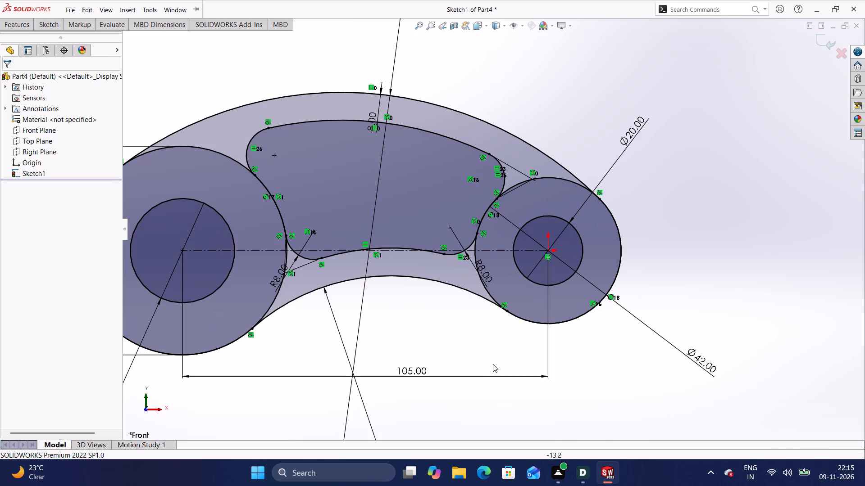
scroll(412, 351, up, 3)
scroll(202, 141, up, 1)
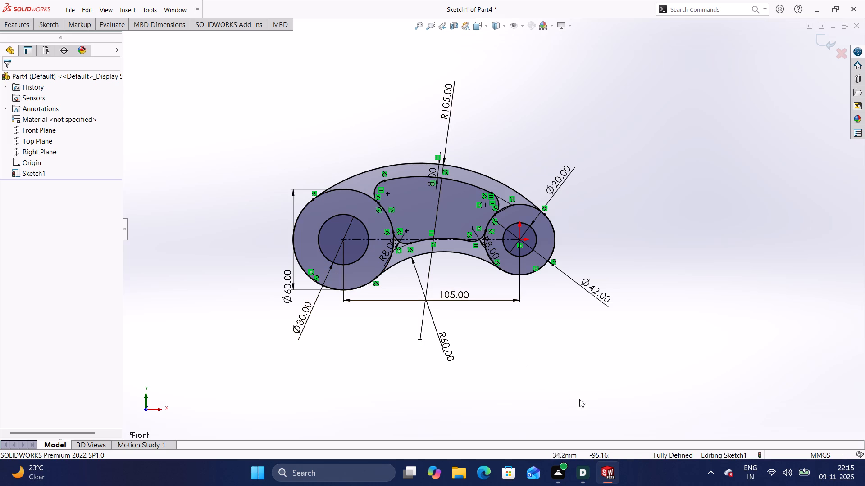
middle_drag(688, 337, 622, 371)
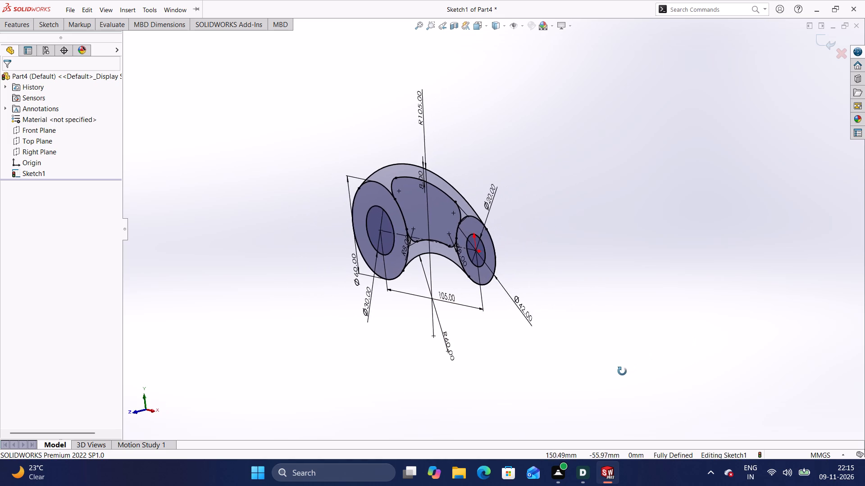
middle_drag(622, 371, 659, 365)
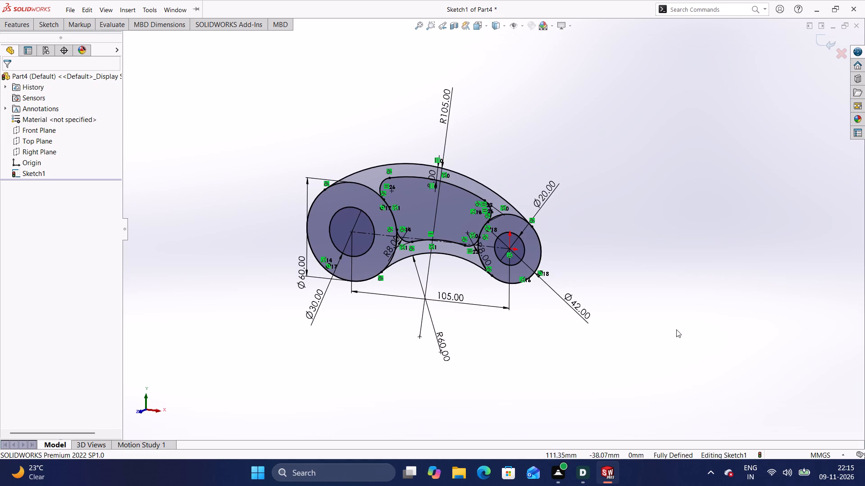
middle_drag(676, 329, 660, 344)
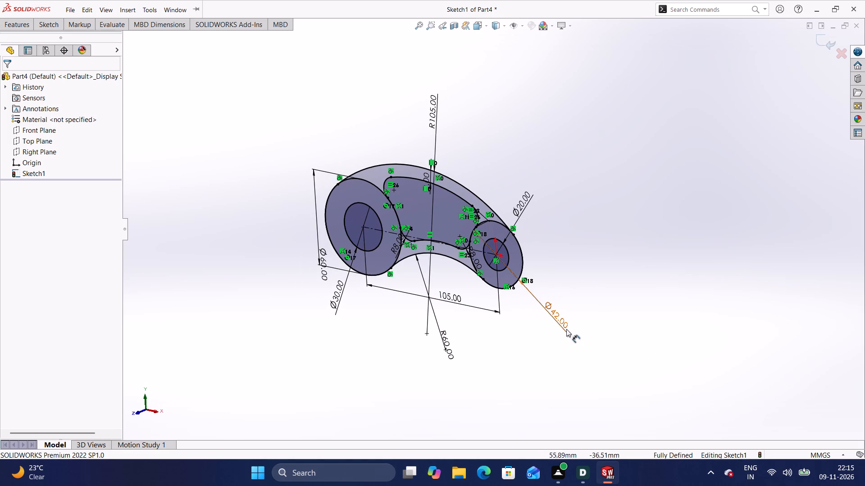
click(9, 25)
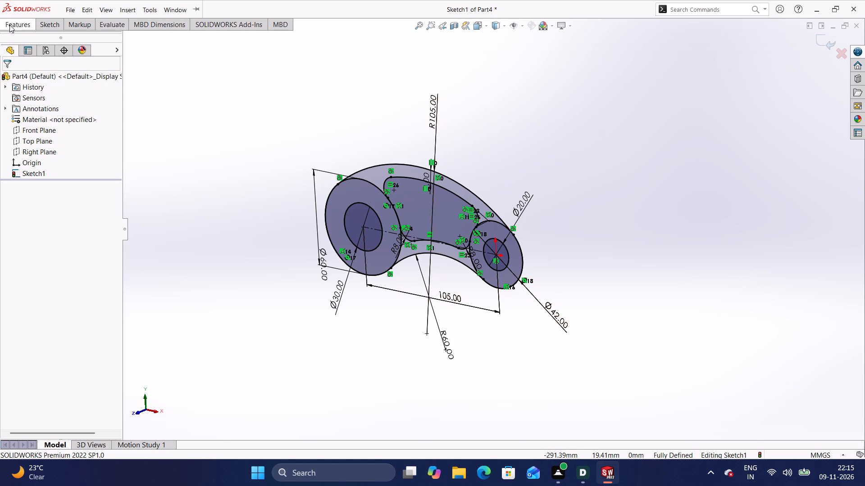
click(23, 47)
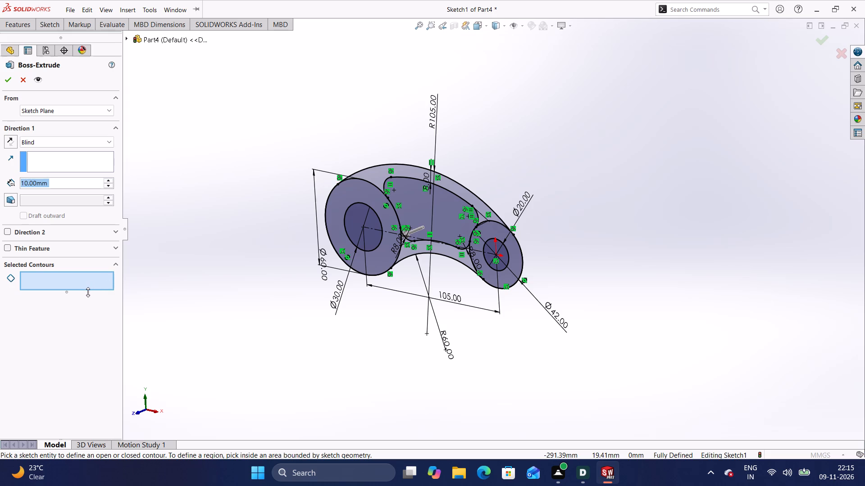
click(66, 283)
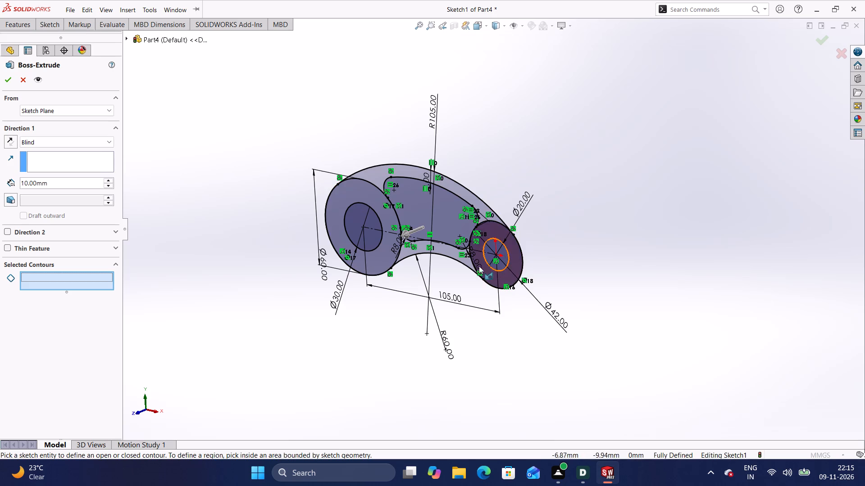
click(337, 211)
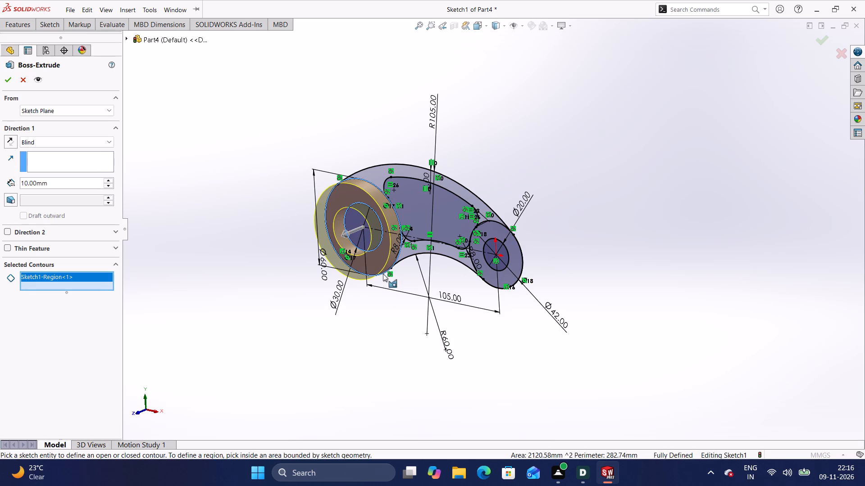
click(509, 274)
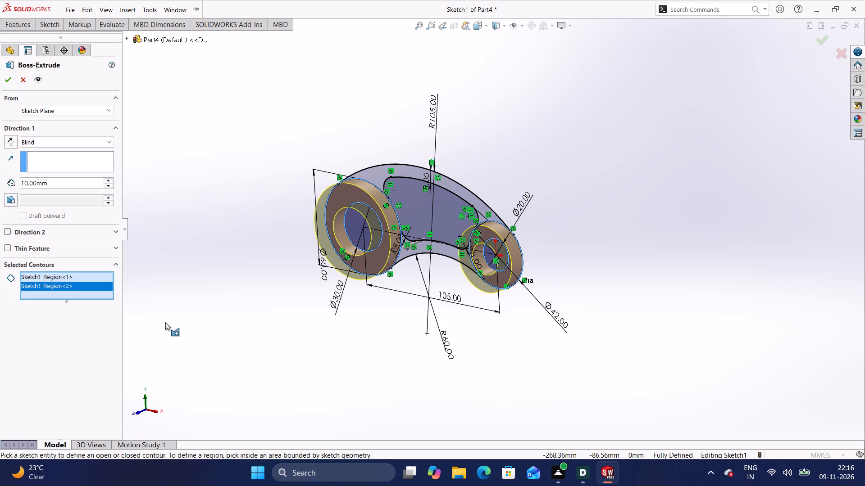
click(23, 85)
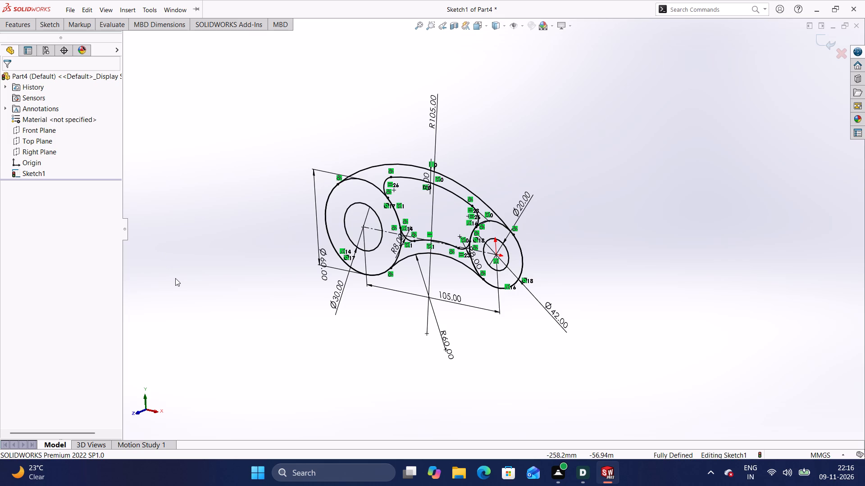
Facing the sketch plane, draw a 30 mm vertical centerline from the 30 mm hole's centre up to the top of the 60 mm circle.
click(483, 24)
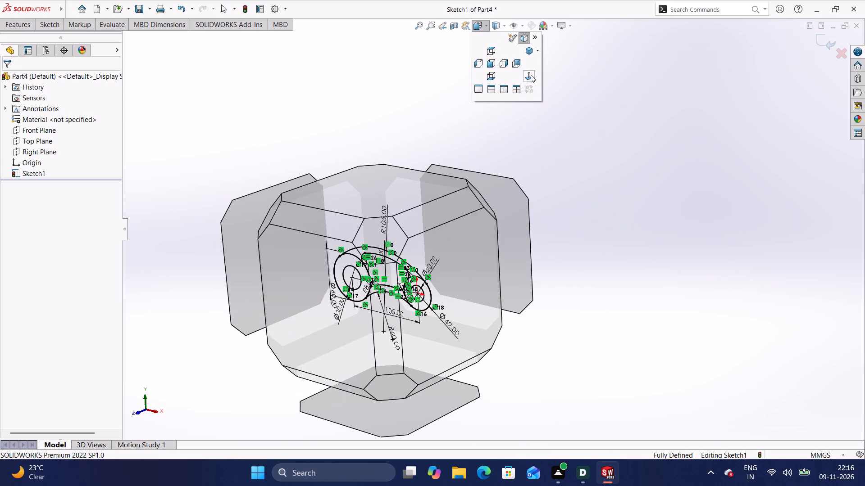
click(527, 75)
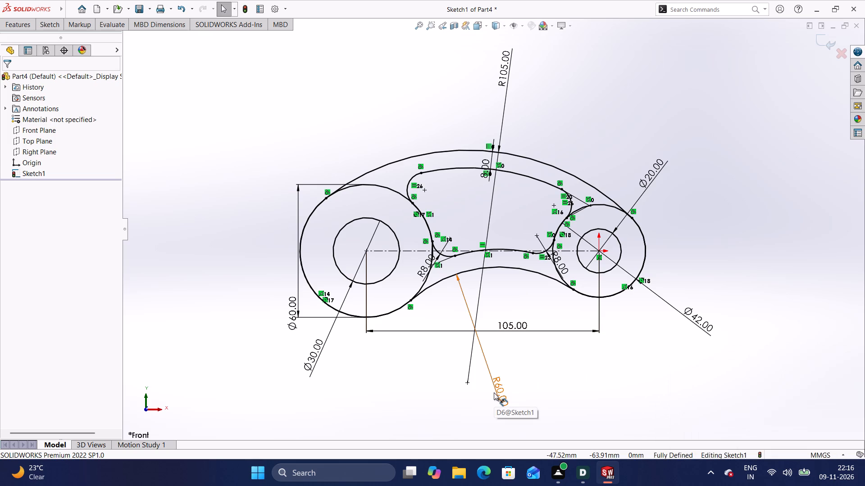
click(61, 25)
click(96, 40)
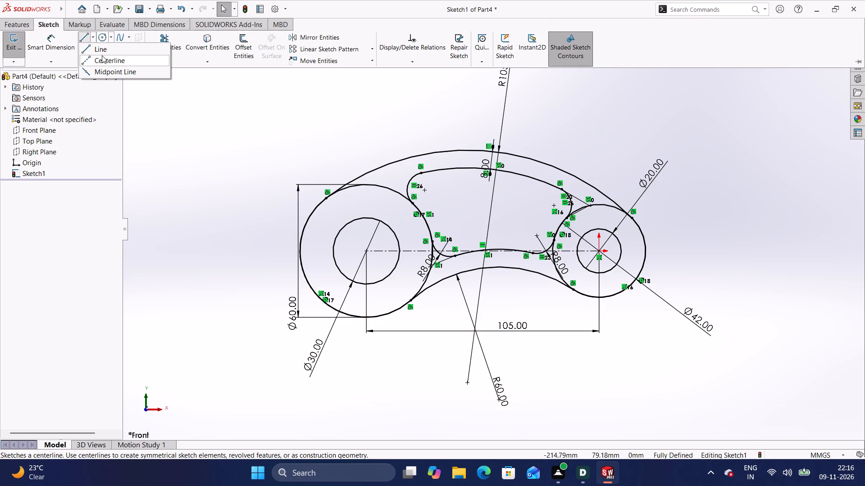
click(104, 59)
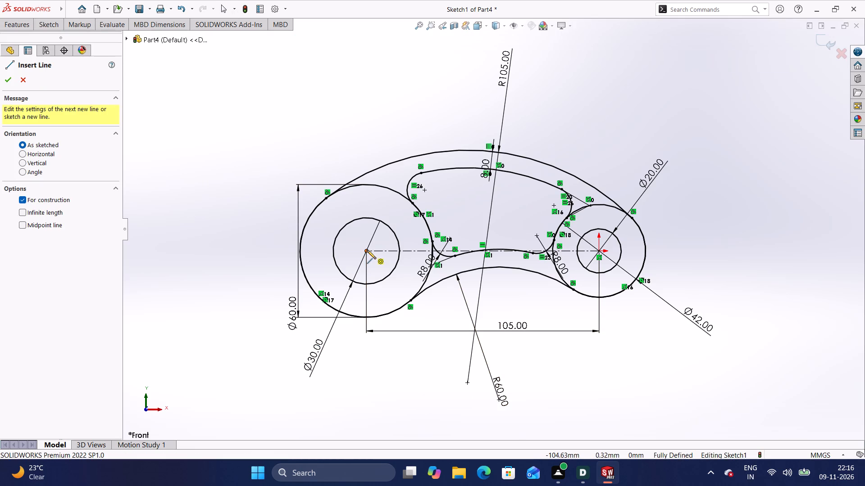
click(367, 250)
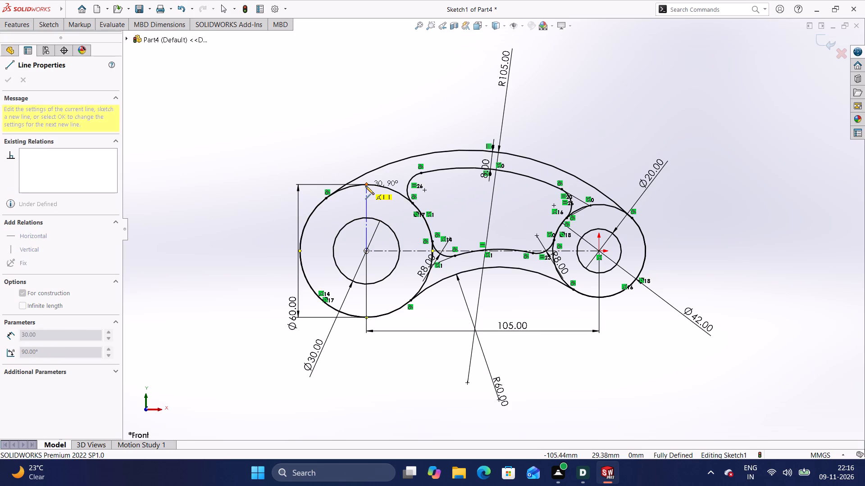
click(365, 183)
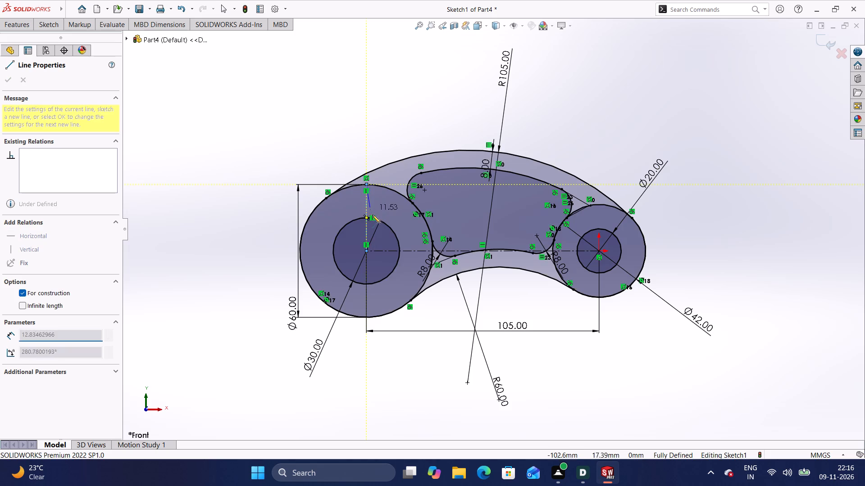
key(Escape)
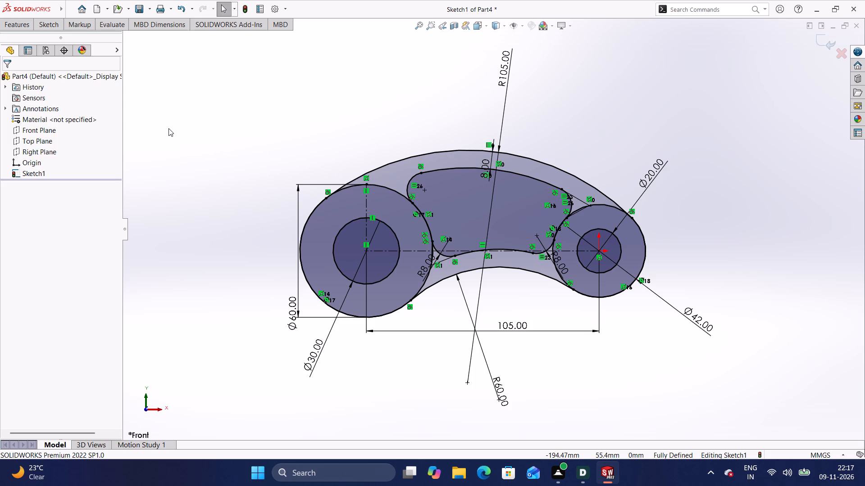
Sketch a three-sided keyway about 14 mm wide above the 30 mm hole, with vertical sides about 7 mm long ending on the hole circle.
click(43, 14)
click(50, 26)
click(82, 42)
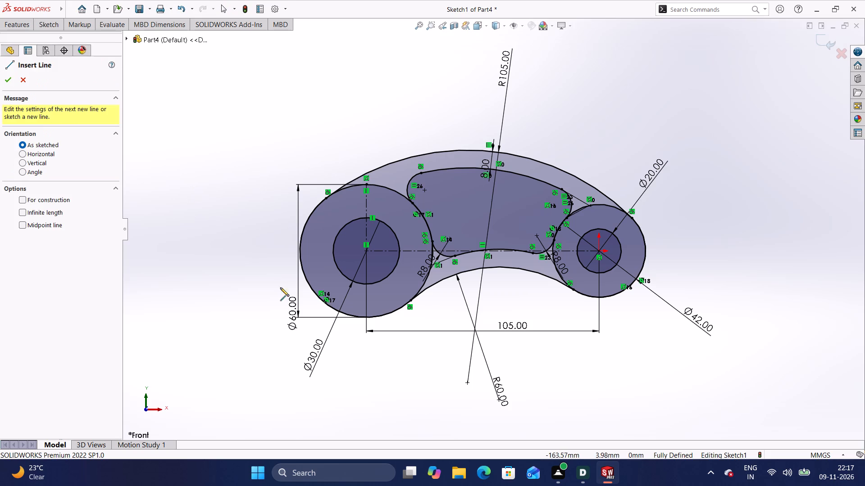
scroll(374, 201, down, 3)
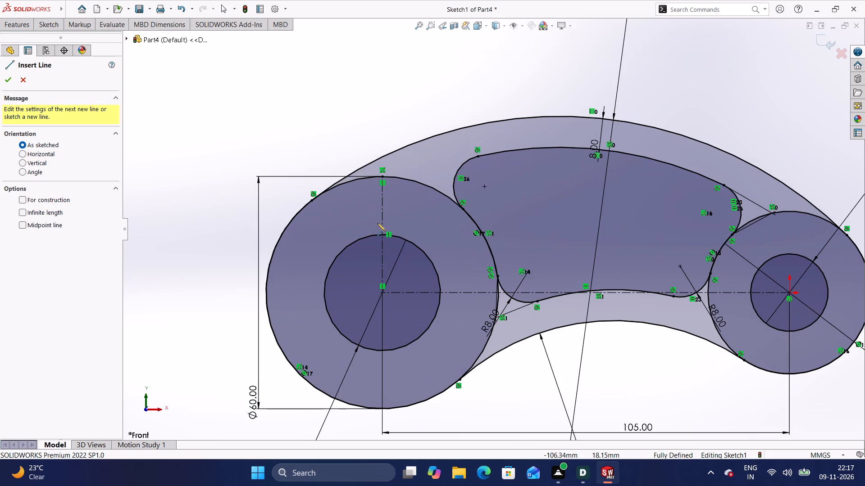
click(353, 215)
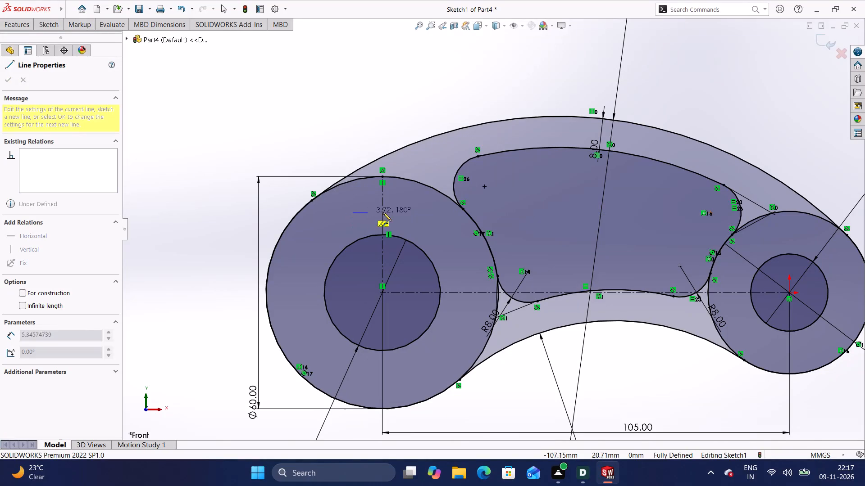
click(408, 213)
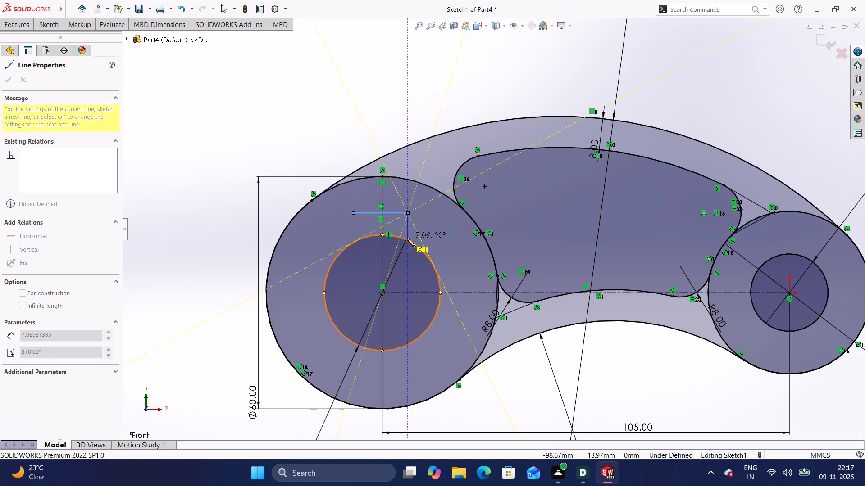
click(407, 240)
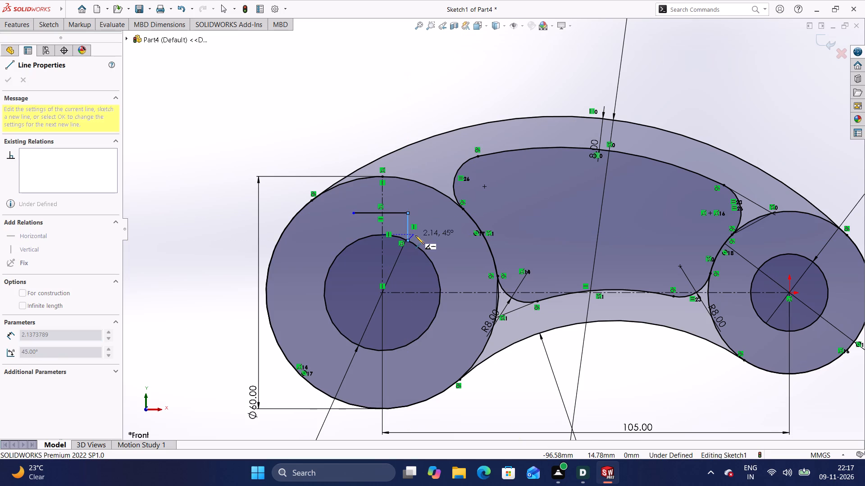
key(Escape)
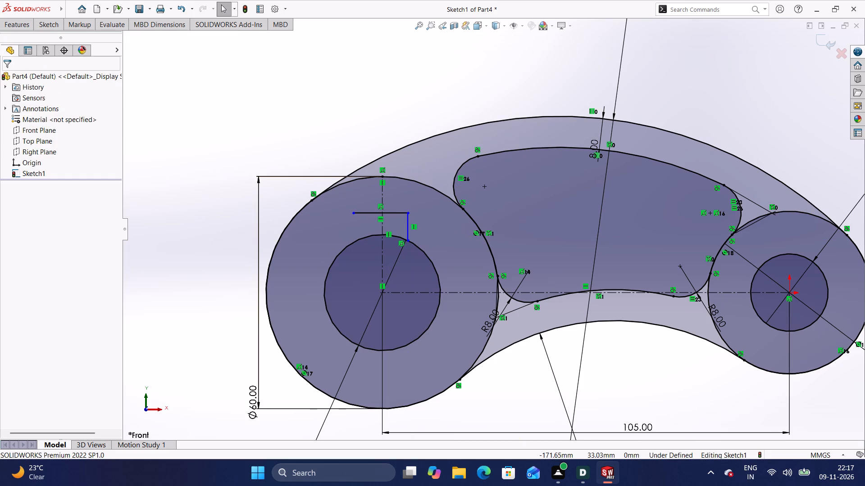
click(49, 29)
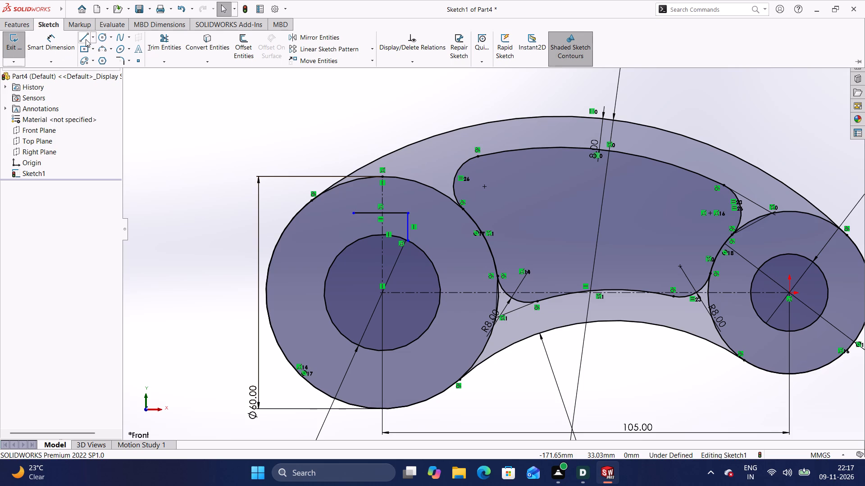
click(86, 39)
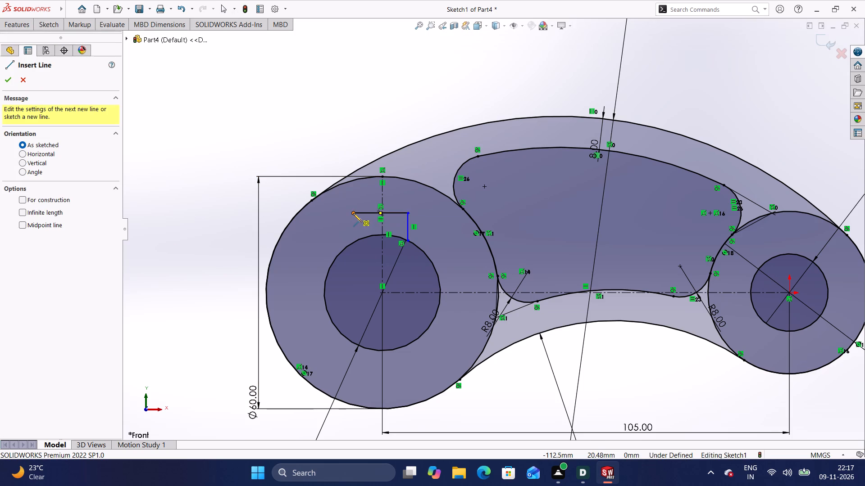
click(353, 213)
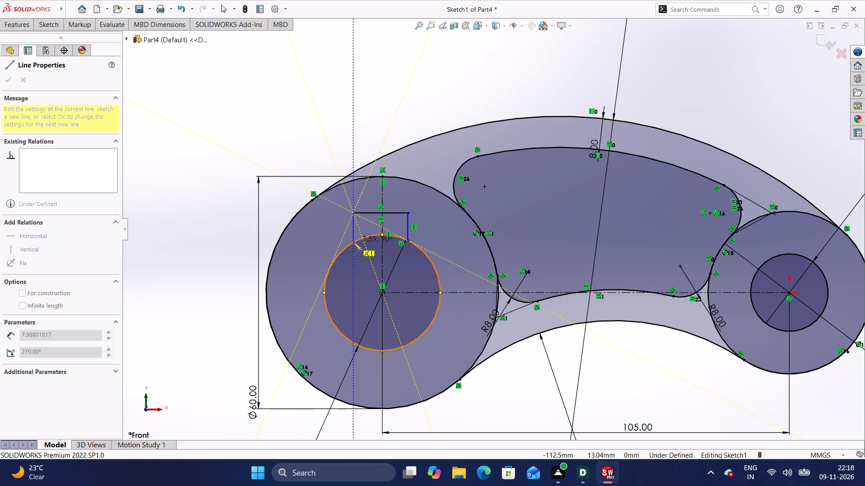
click(353, 242)
key(Escape)
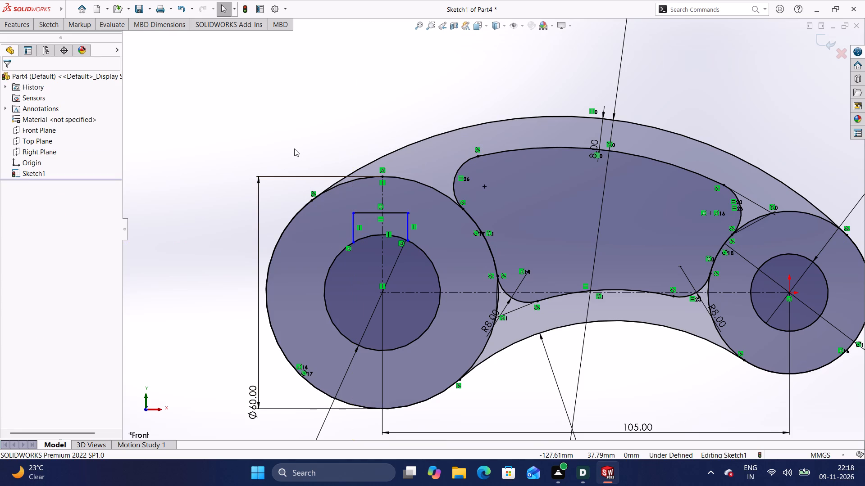
Dimension the keyway's horizontal top line and set its width to 8 mm.
click(47, 23)
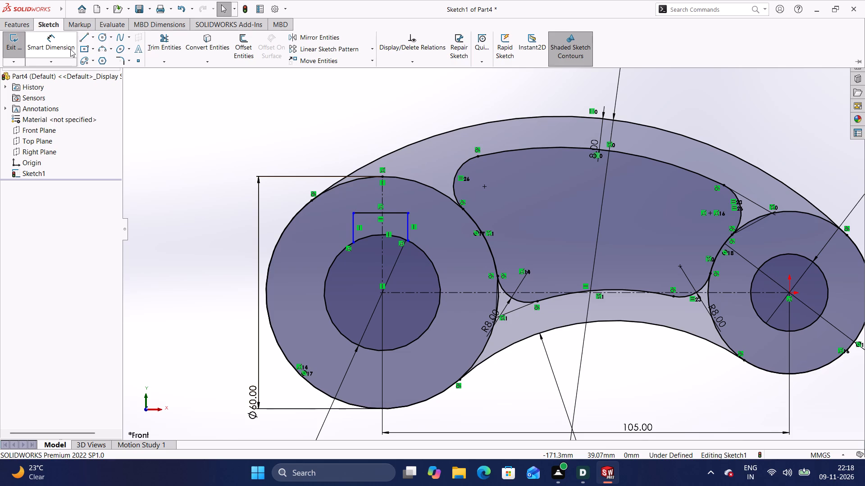
click(66, 48)
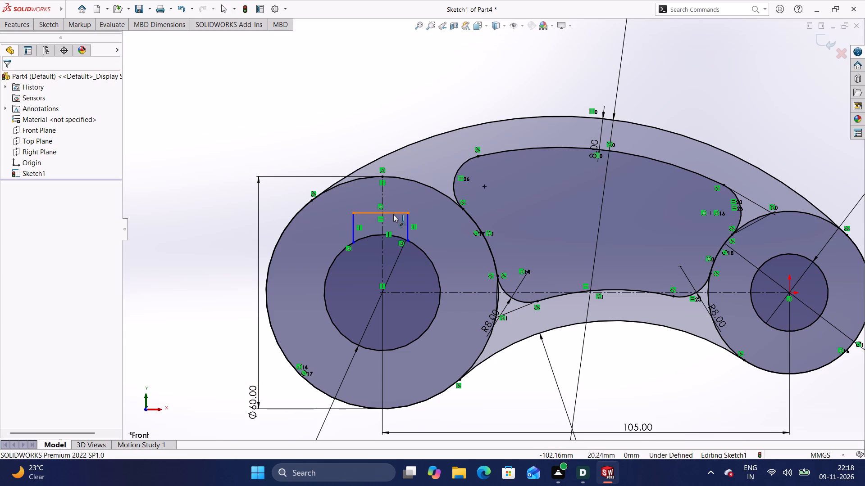
click(392, 211)
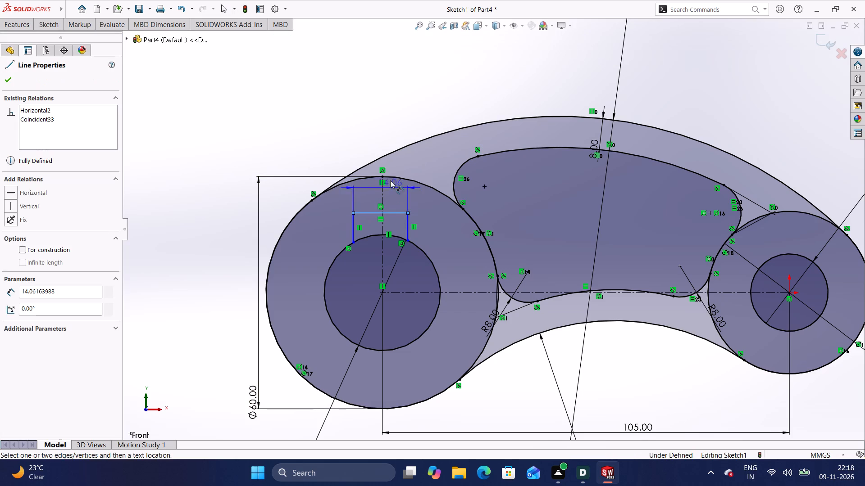
click(370, 107)
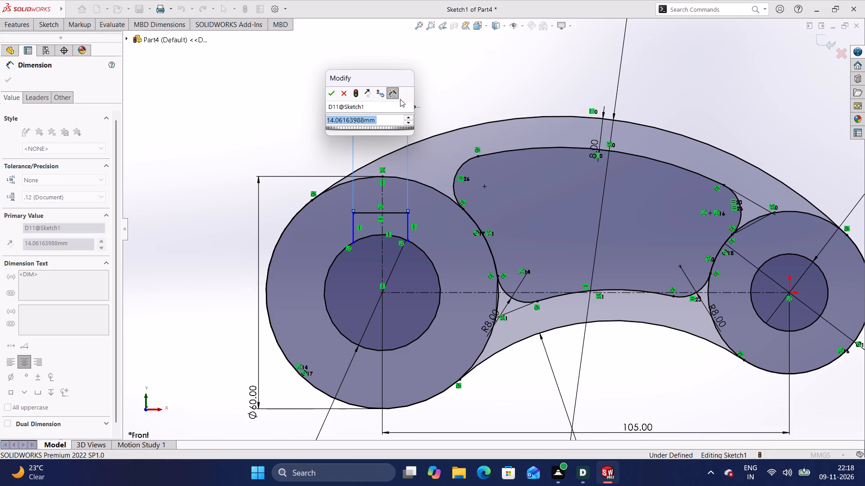
key(BackSpace)
key(8)
key(Return)
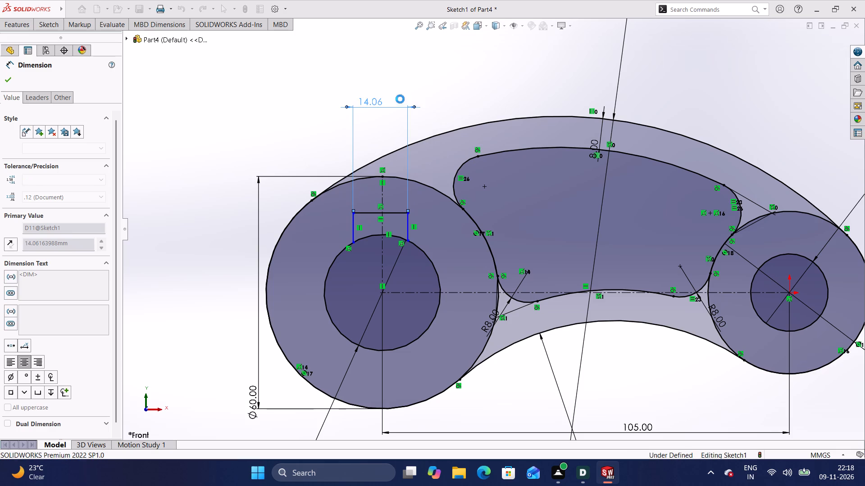
click(408, 108)
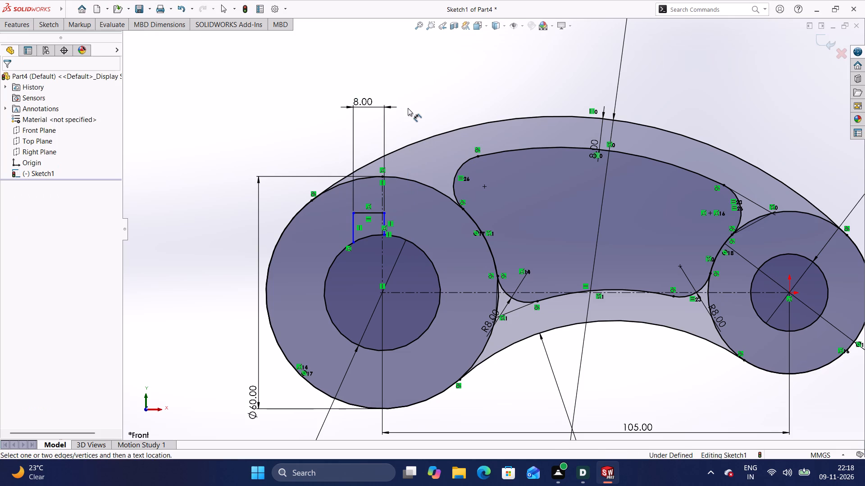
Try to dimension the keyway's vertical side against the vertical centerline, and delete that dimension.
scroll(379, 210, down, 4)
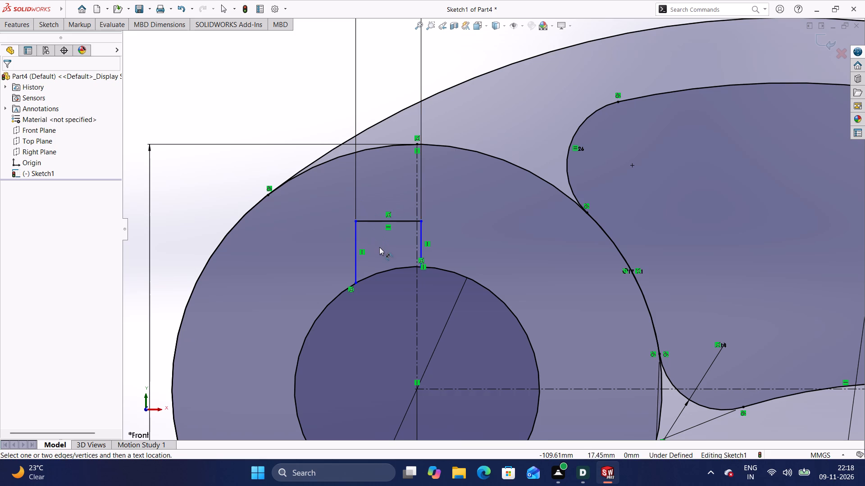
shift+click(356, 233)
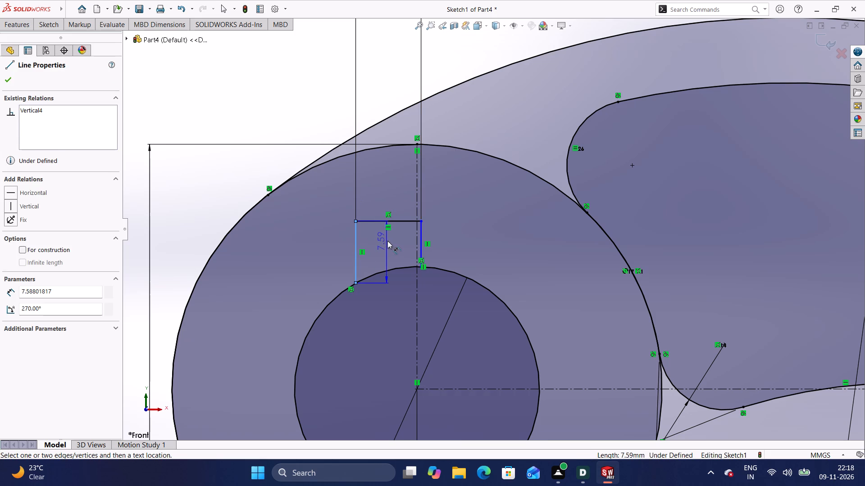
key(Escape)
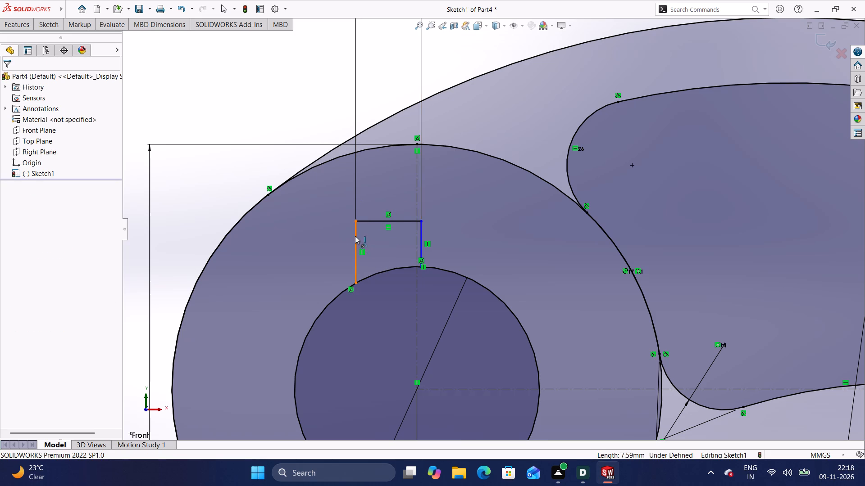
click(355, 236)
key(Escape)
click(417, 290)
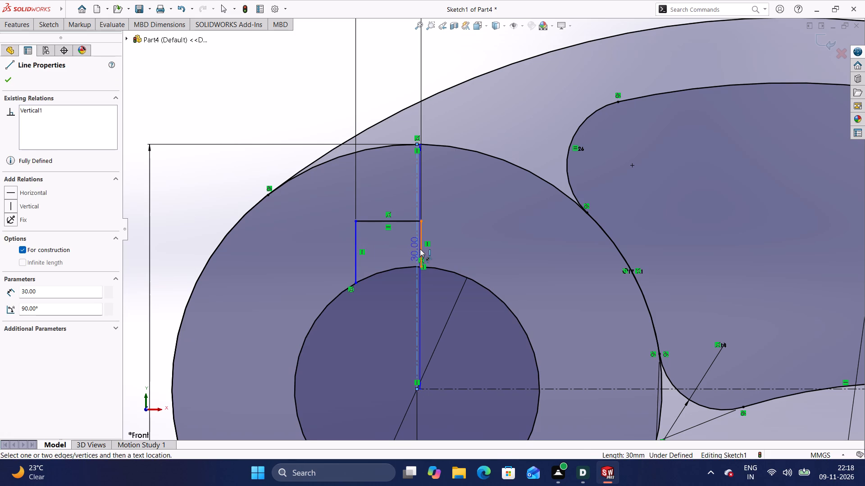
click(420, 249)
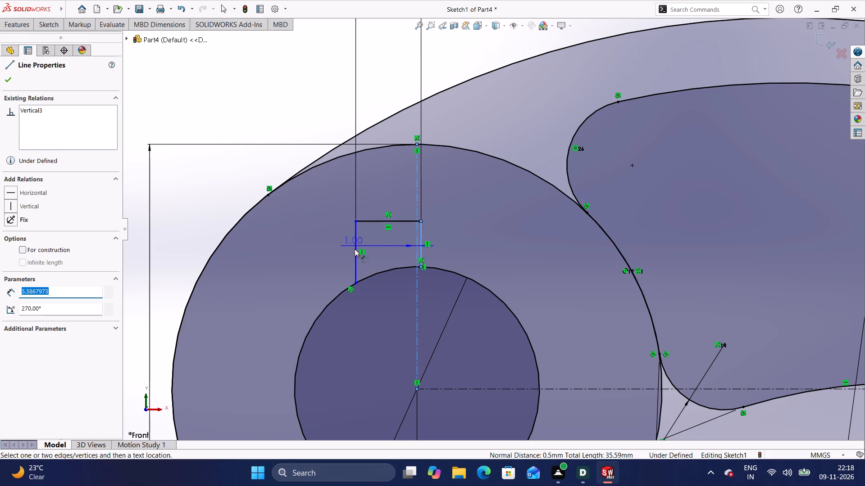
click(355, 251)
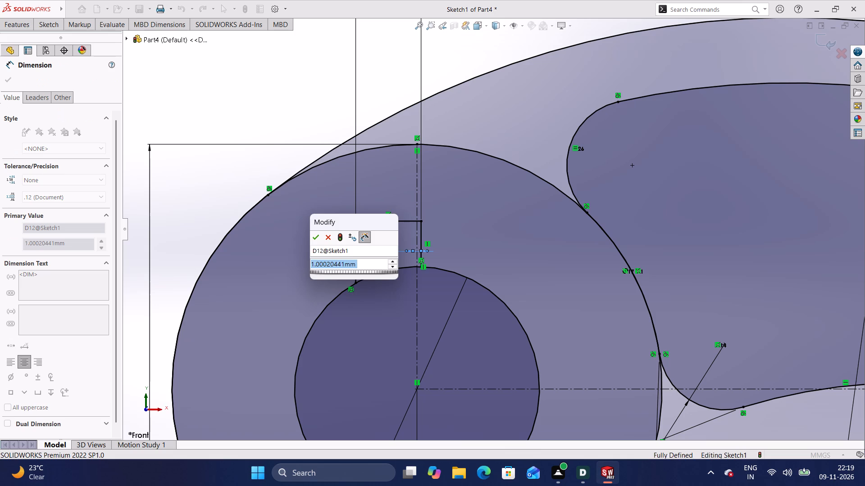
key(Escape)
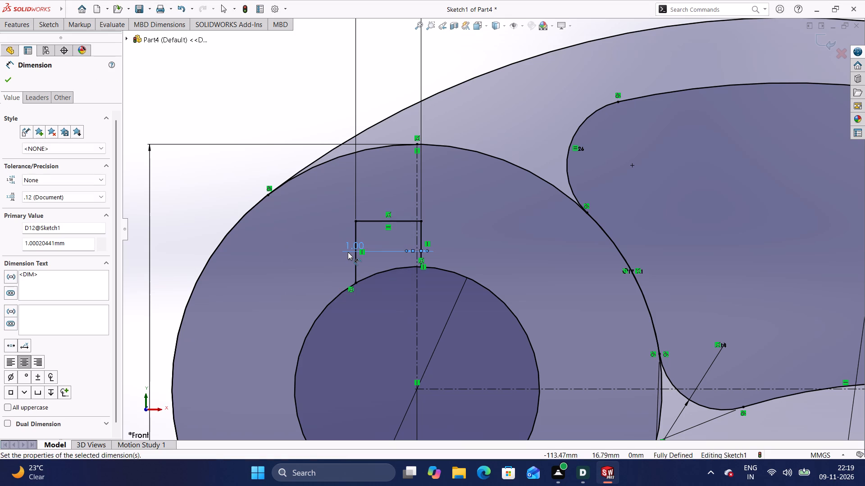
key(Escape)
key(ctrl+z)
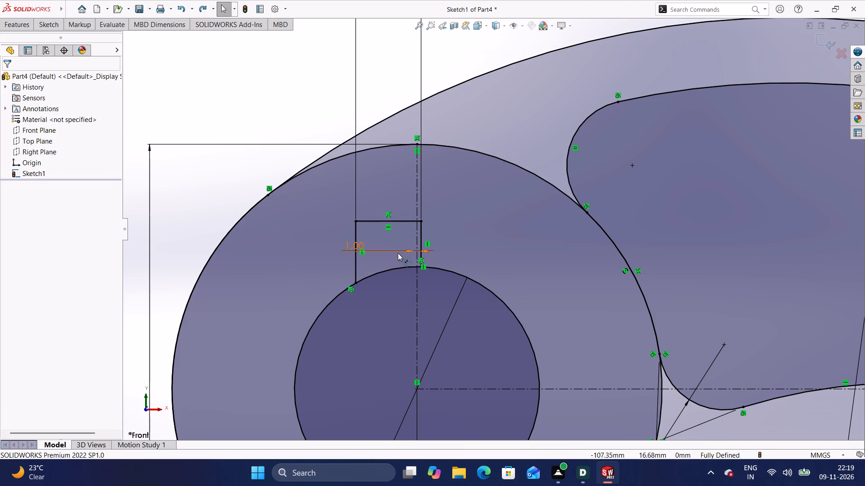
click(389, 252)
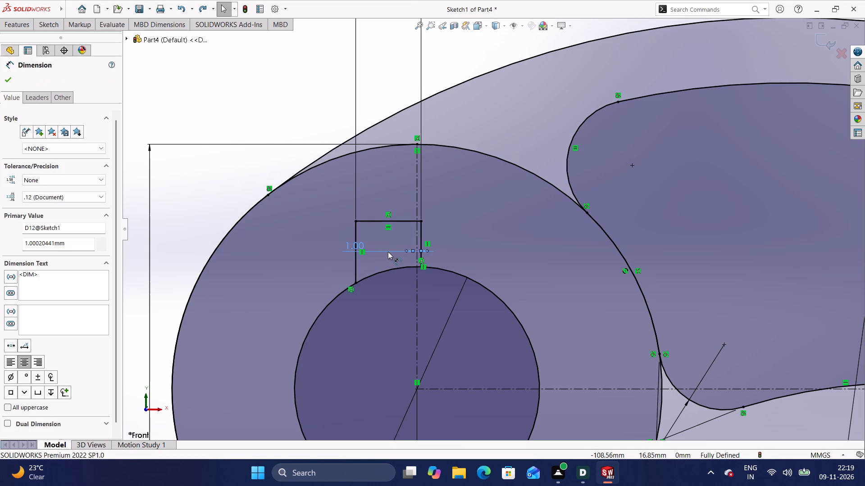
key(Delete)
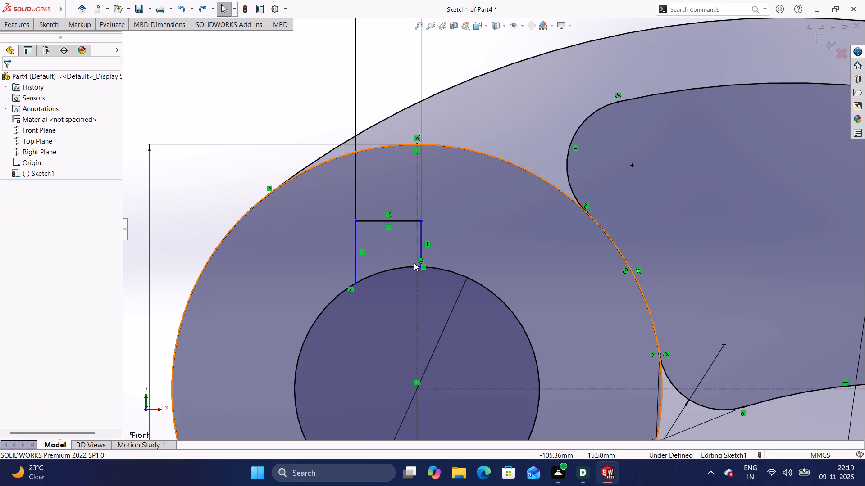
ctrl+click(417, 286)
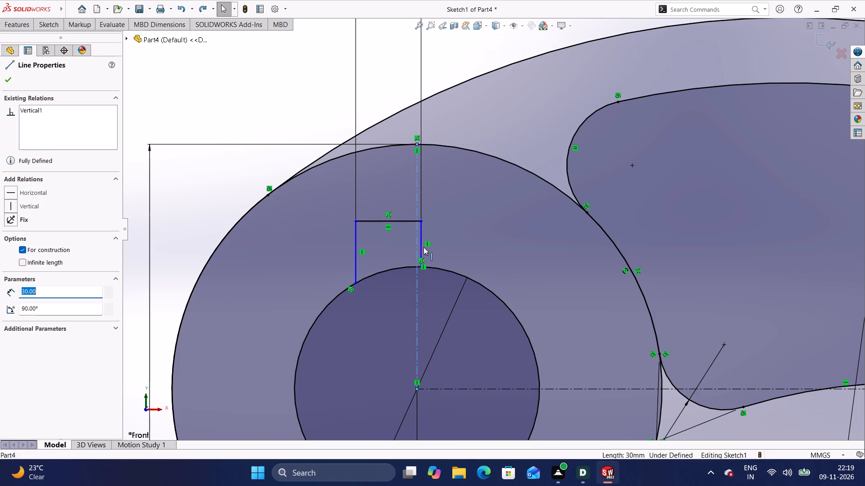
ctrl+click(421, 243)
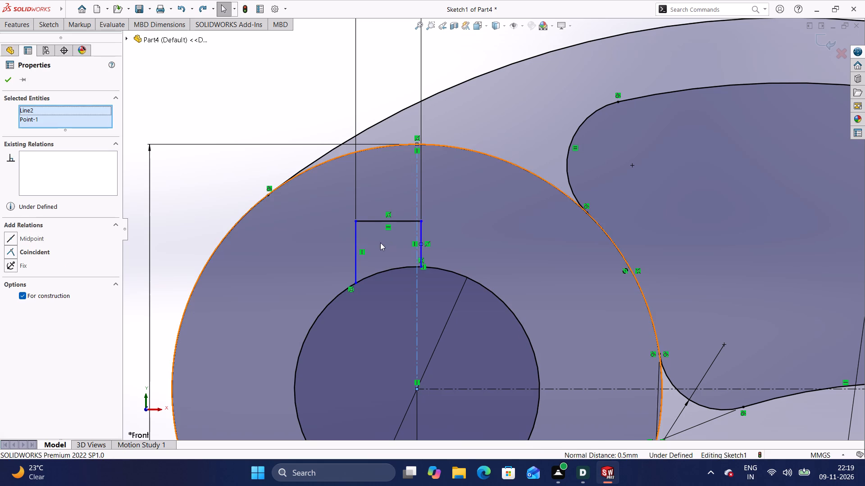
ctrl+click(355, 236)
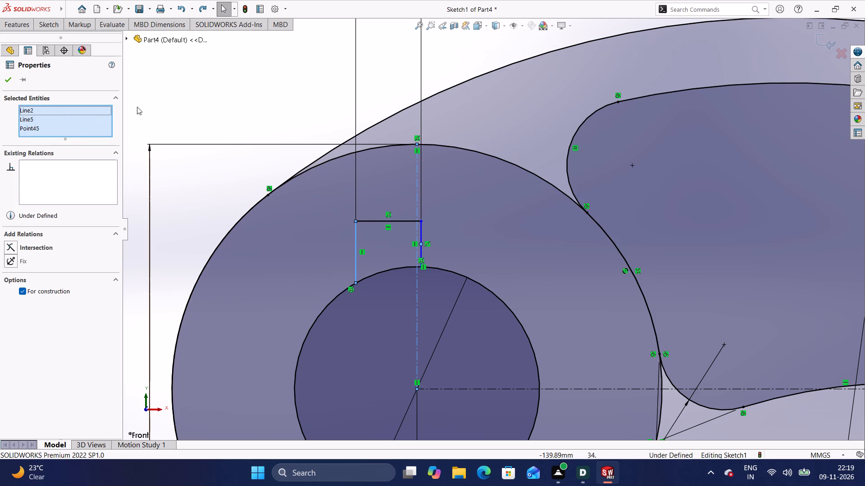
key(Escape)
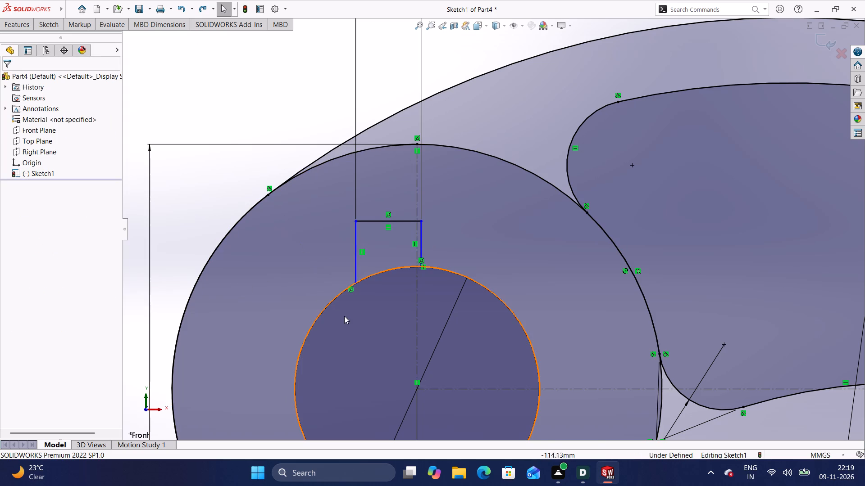
Make the keyway's two vertical sides symmetric about the vertical centerline through the 30 mm hole.
shift+click(416, 328)
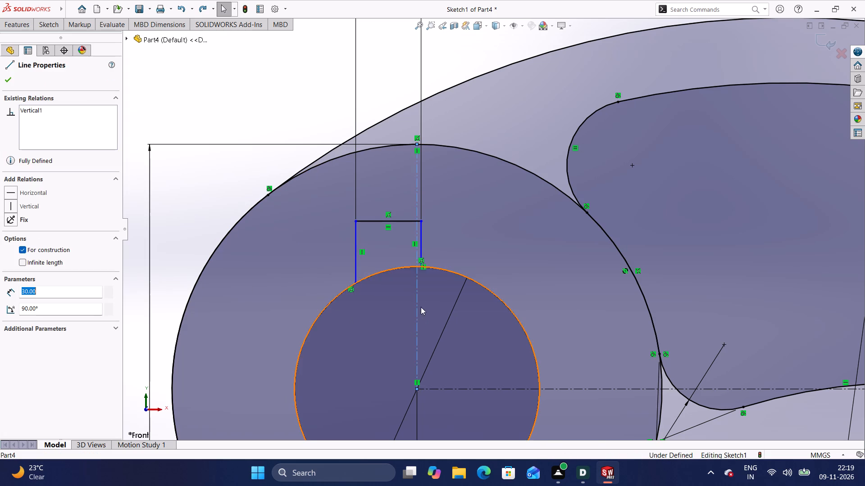
shift+click(421, 238)
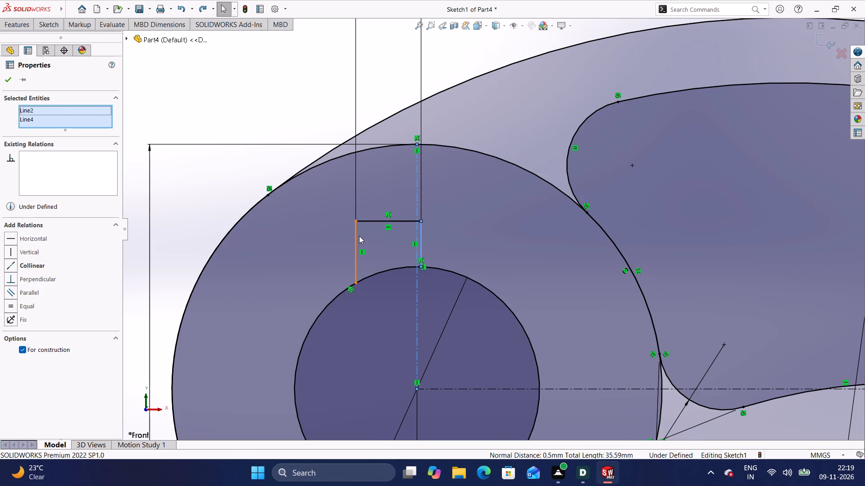
shift+click(355, 237)
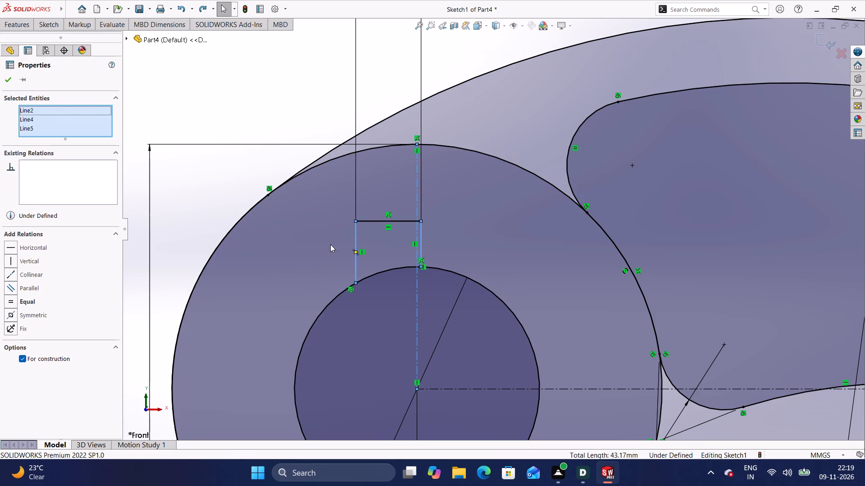
click(14, 312)
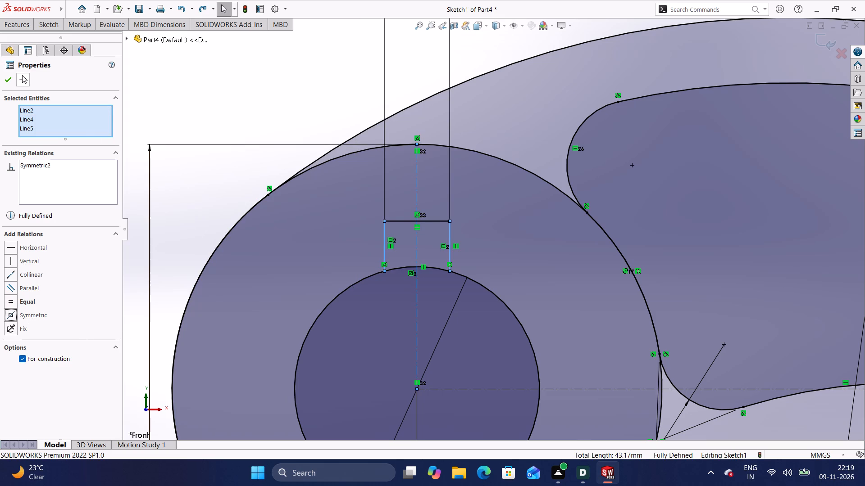
click(7, 81)
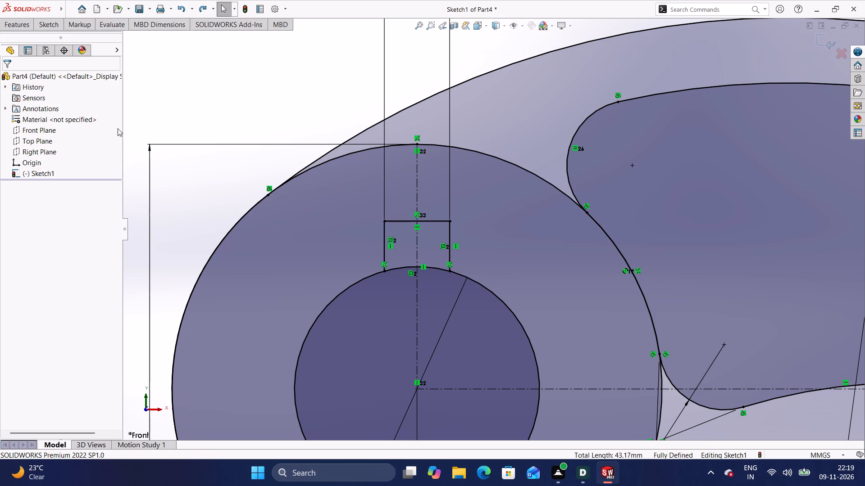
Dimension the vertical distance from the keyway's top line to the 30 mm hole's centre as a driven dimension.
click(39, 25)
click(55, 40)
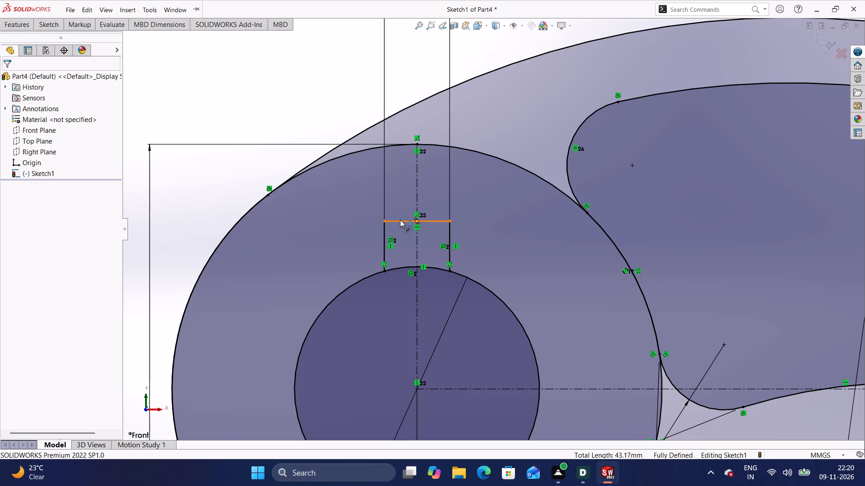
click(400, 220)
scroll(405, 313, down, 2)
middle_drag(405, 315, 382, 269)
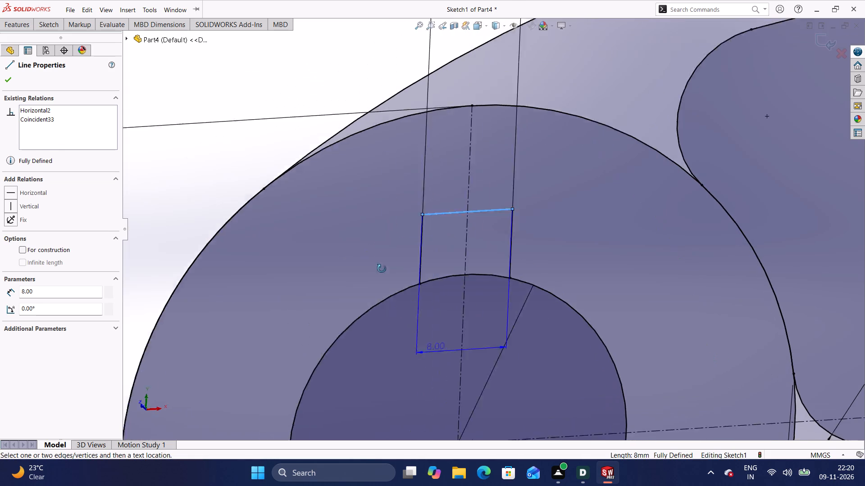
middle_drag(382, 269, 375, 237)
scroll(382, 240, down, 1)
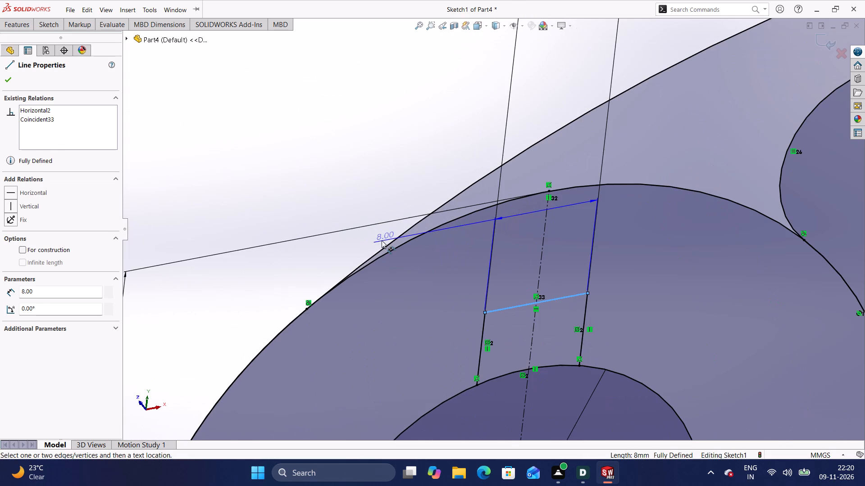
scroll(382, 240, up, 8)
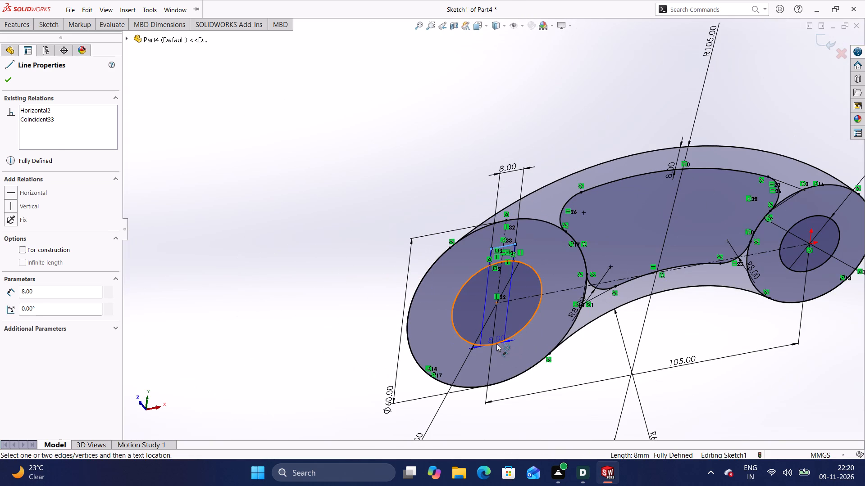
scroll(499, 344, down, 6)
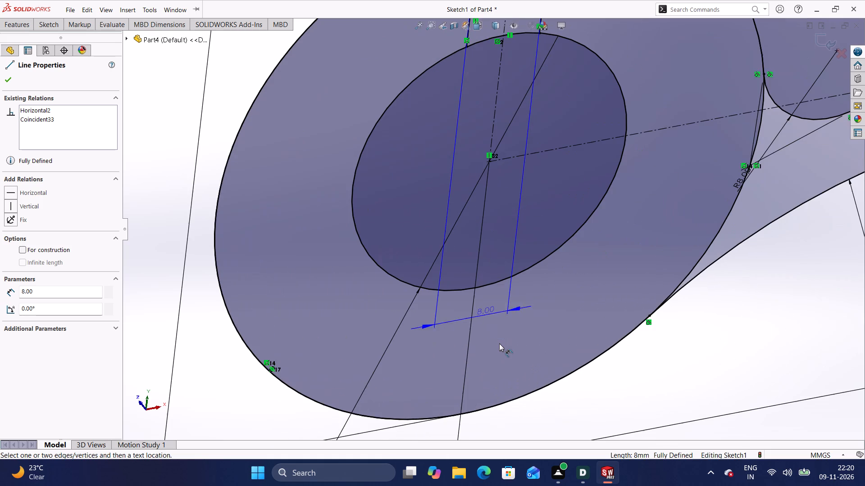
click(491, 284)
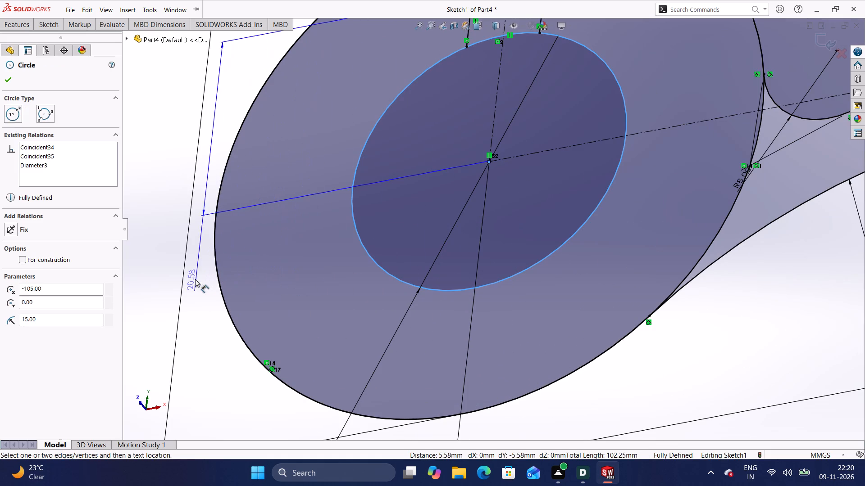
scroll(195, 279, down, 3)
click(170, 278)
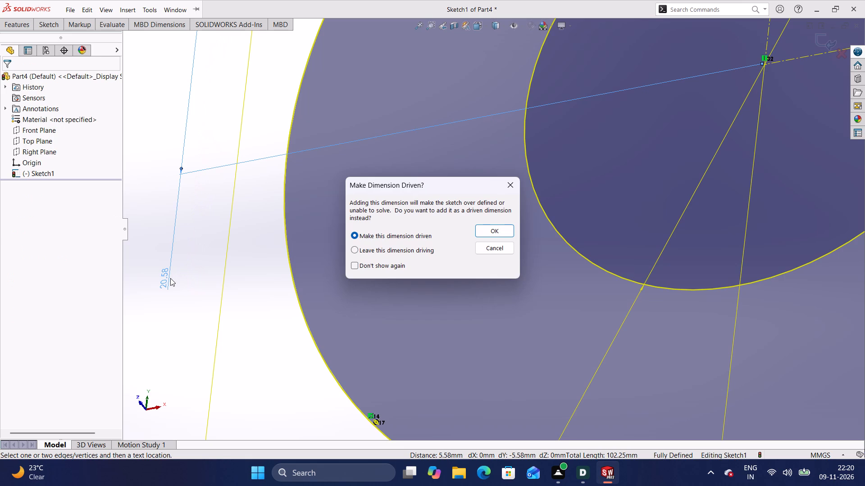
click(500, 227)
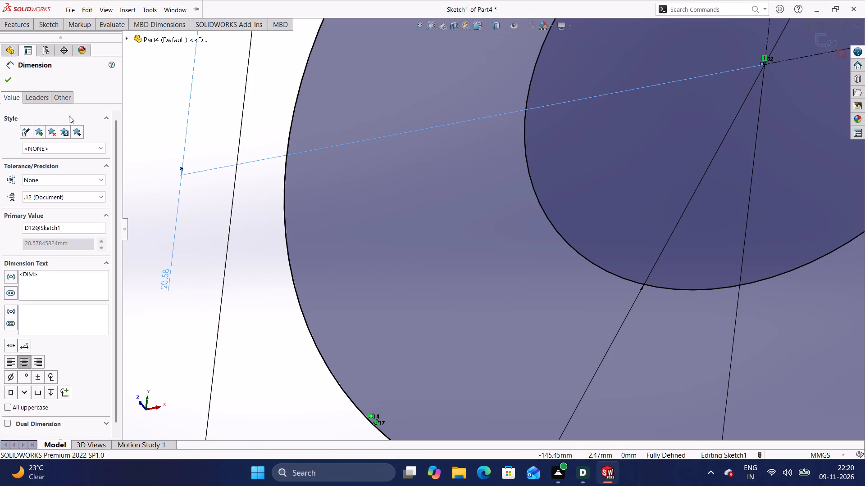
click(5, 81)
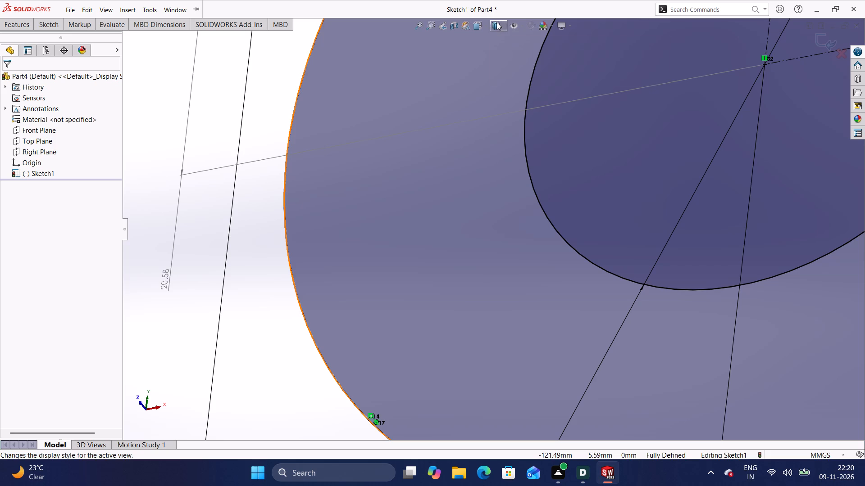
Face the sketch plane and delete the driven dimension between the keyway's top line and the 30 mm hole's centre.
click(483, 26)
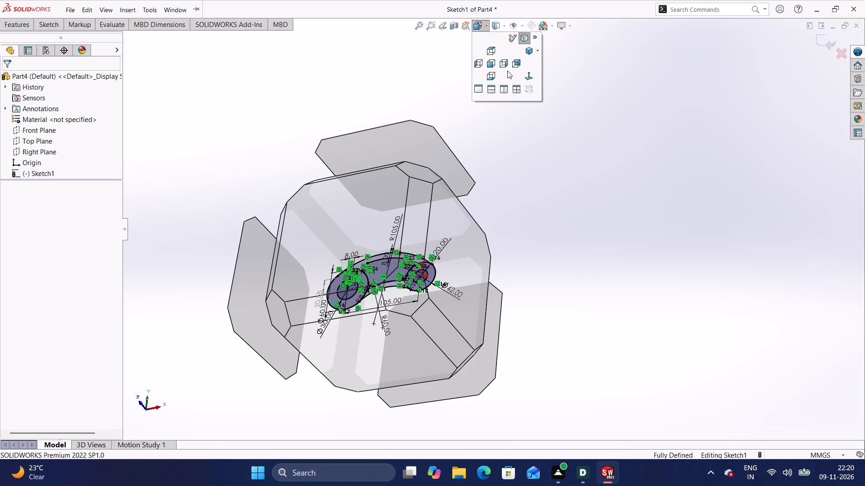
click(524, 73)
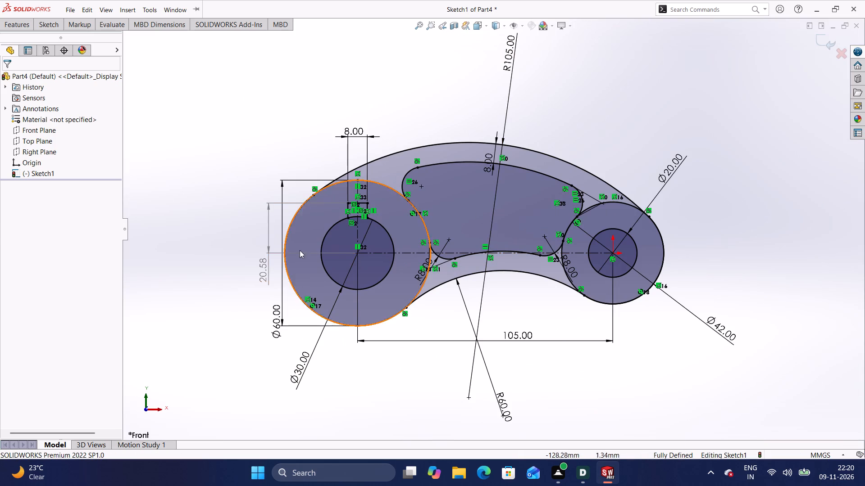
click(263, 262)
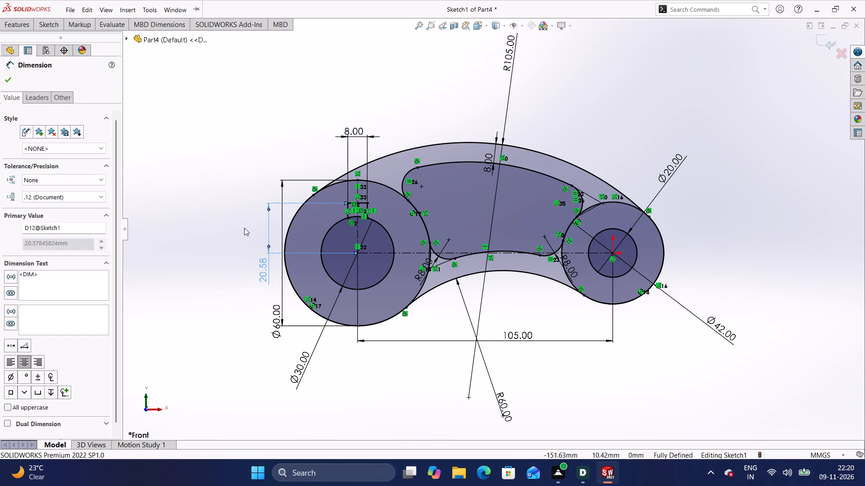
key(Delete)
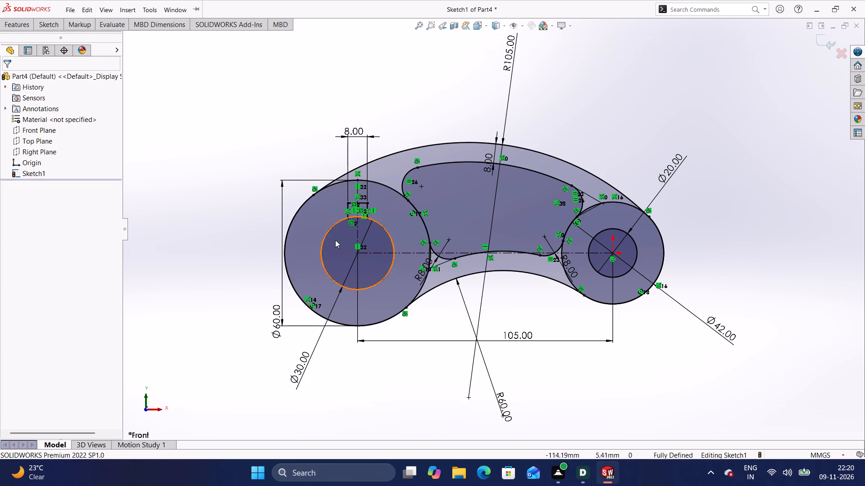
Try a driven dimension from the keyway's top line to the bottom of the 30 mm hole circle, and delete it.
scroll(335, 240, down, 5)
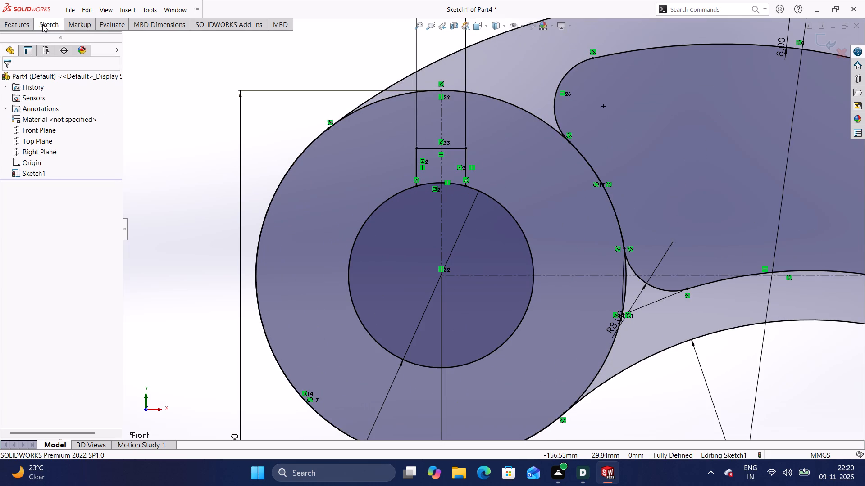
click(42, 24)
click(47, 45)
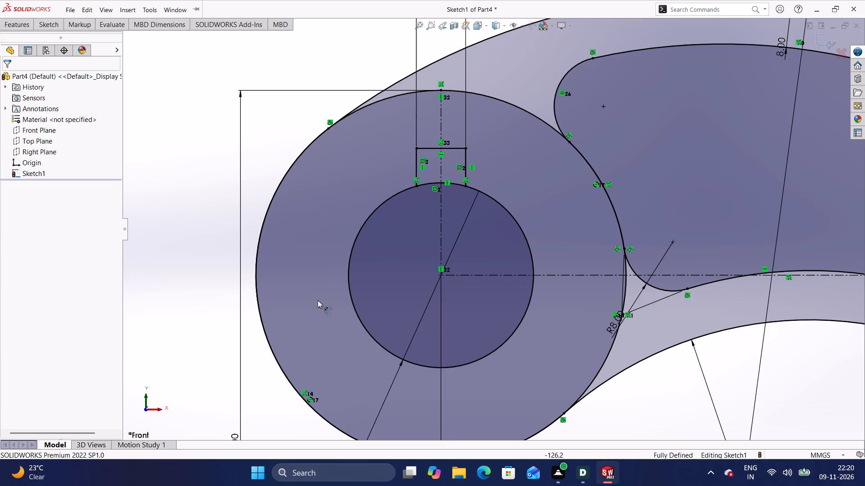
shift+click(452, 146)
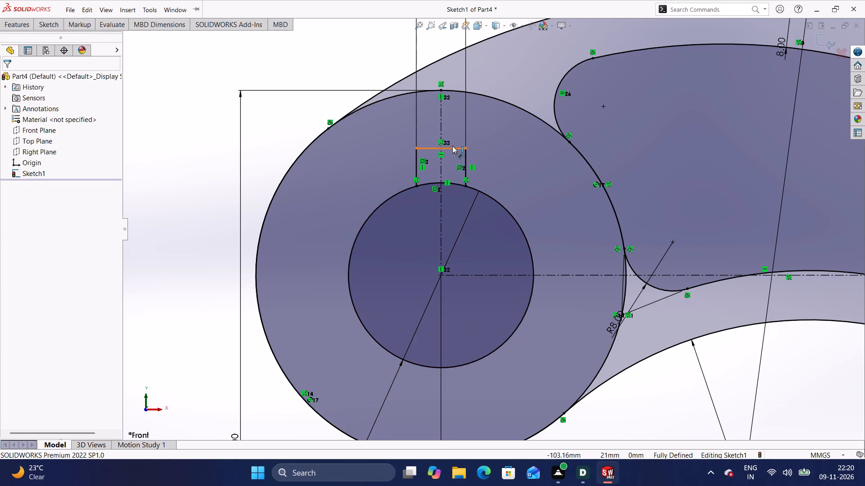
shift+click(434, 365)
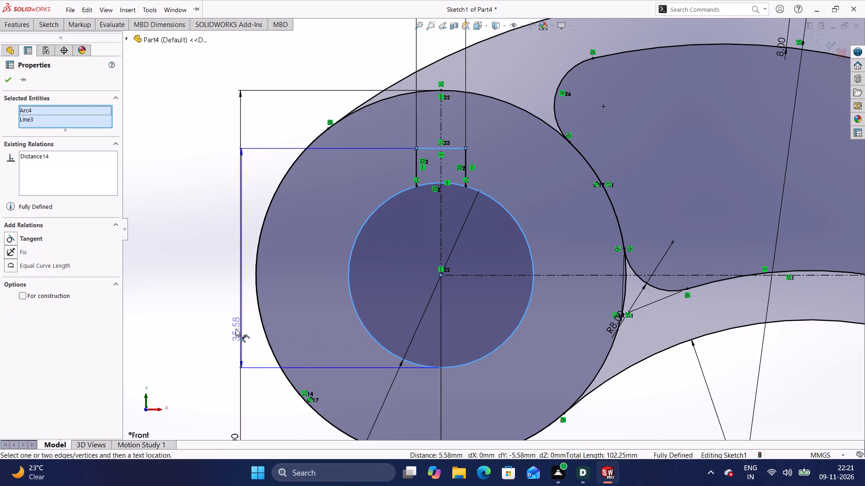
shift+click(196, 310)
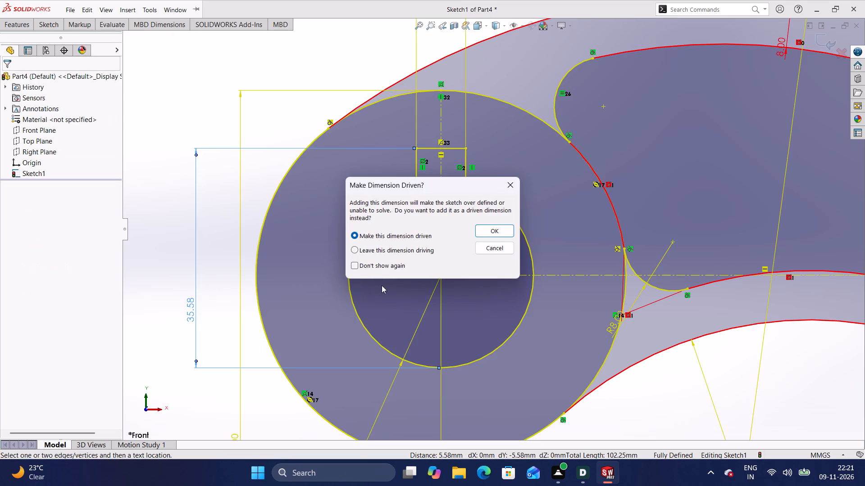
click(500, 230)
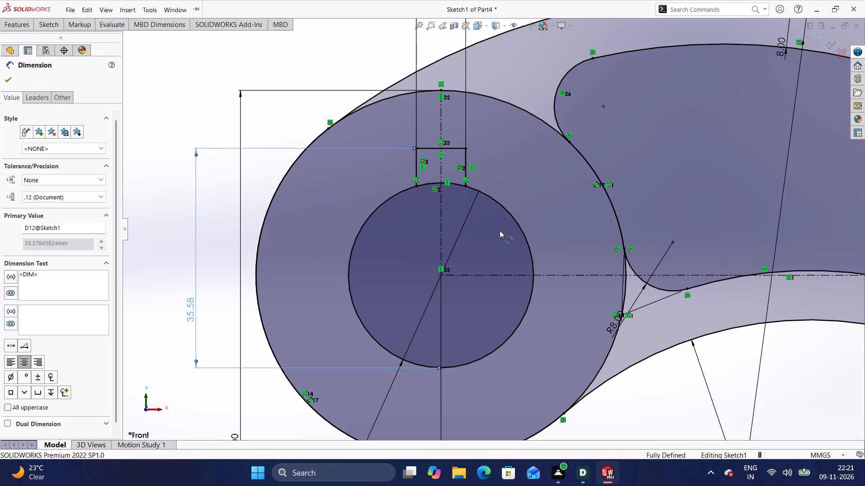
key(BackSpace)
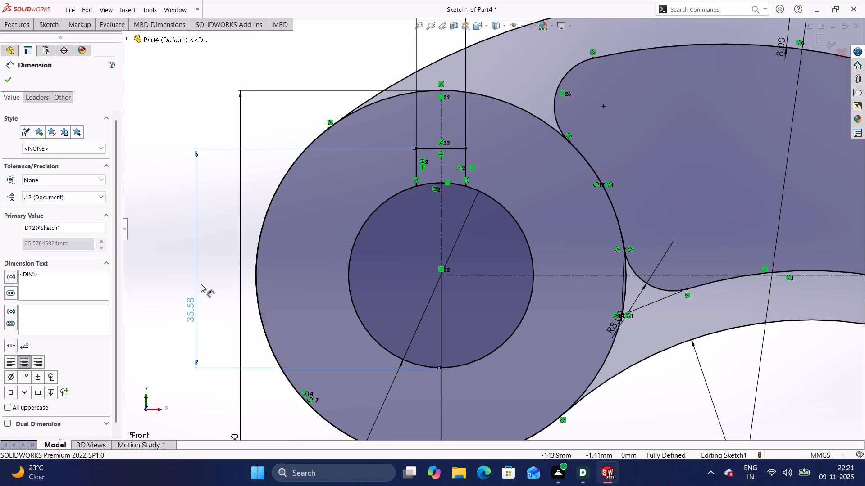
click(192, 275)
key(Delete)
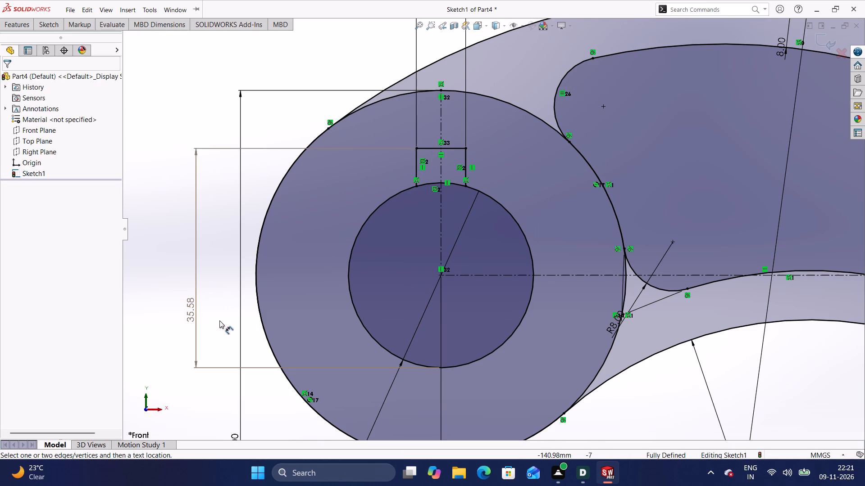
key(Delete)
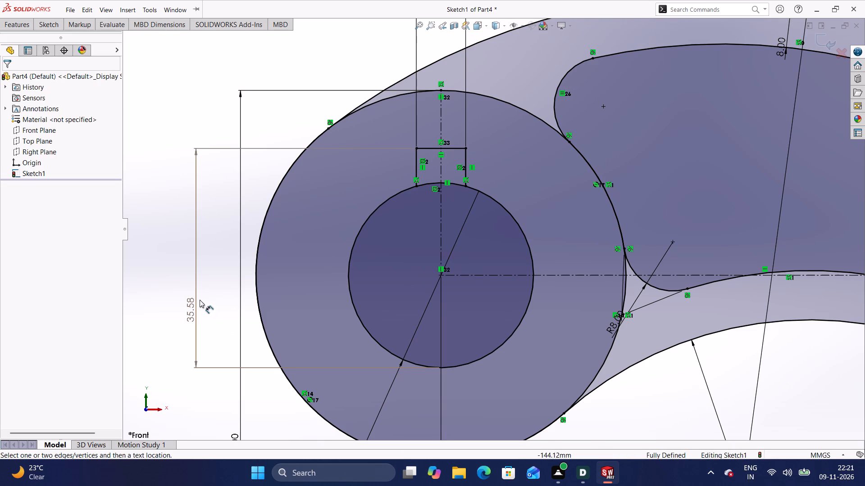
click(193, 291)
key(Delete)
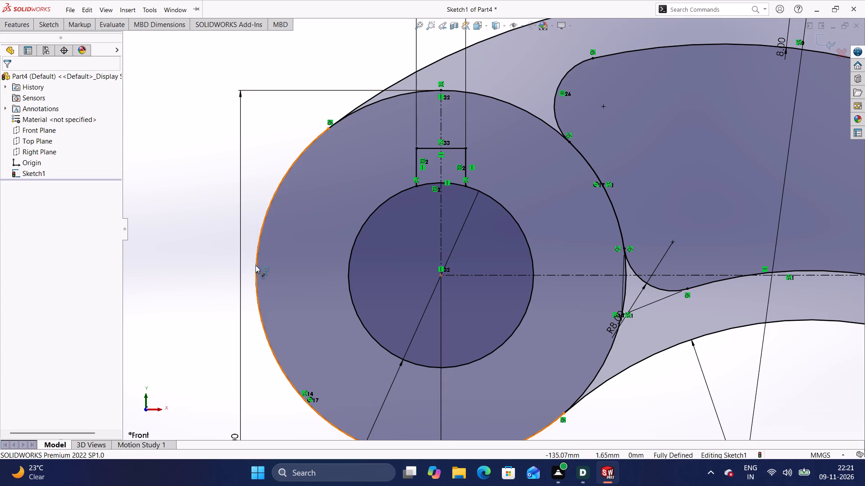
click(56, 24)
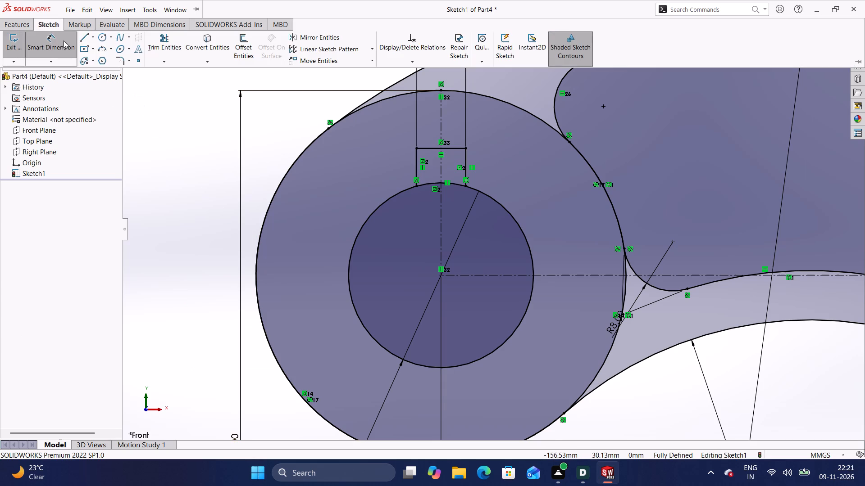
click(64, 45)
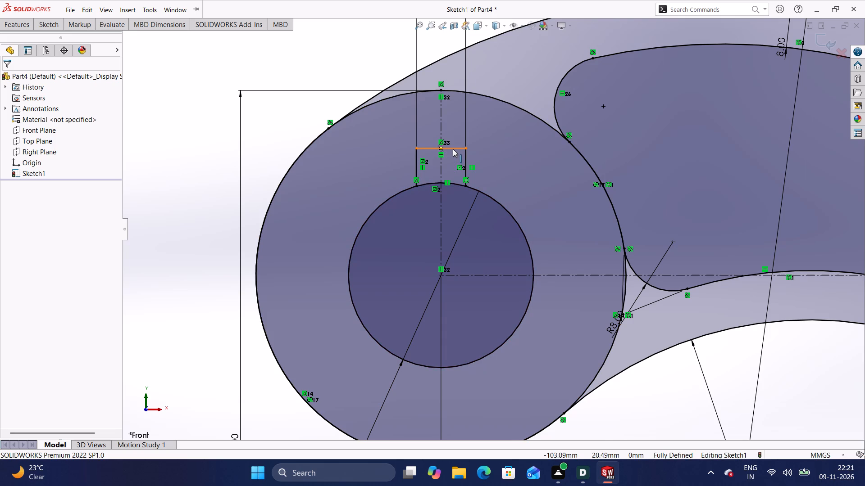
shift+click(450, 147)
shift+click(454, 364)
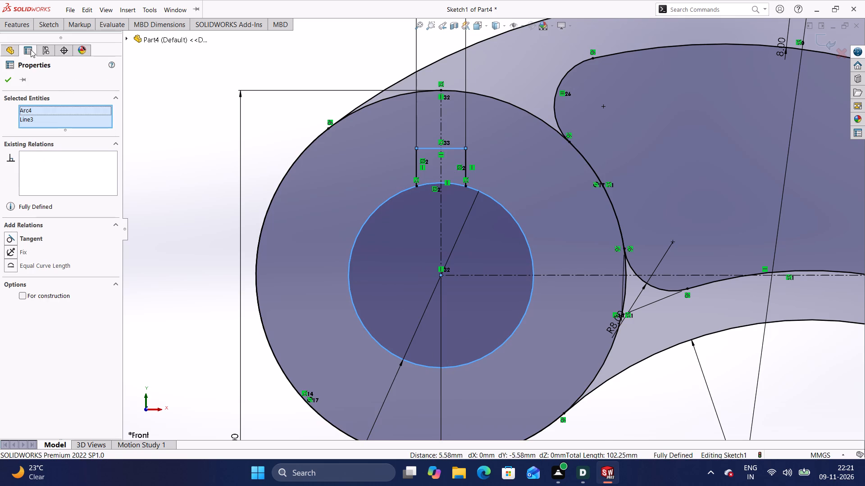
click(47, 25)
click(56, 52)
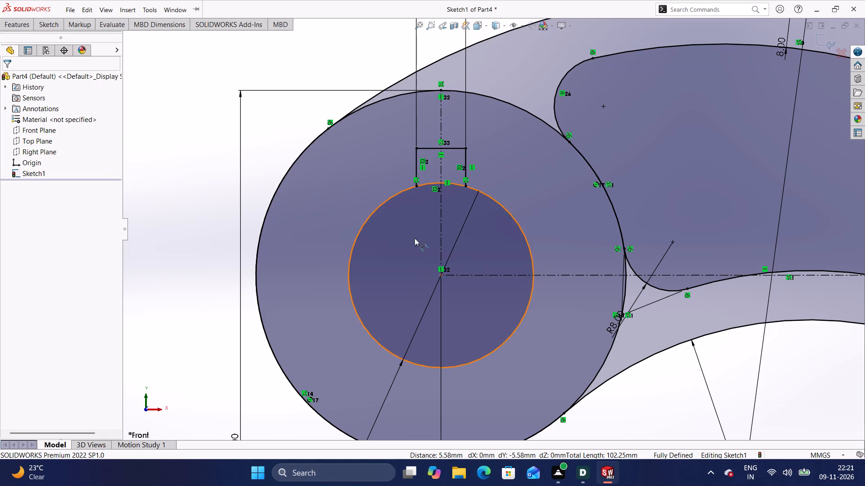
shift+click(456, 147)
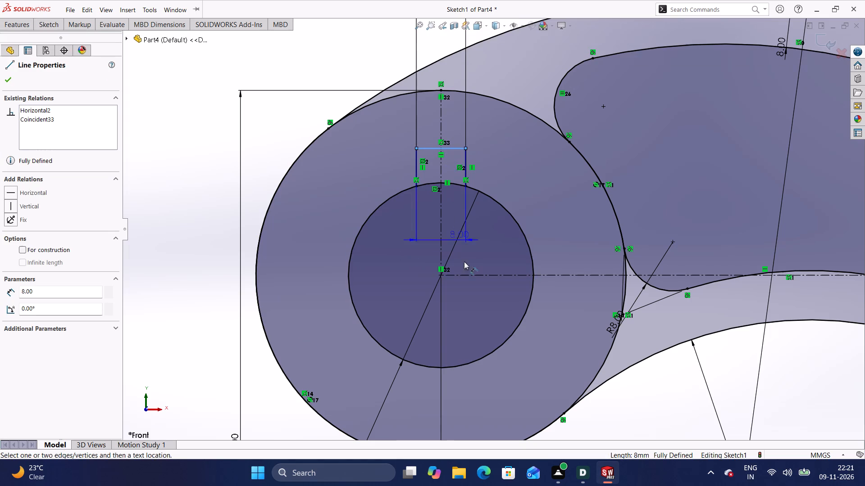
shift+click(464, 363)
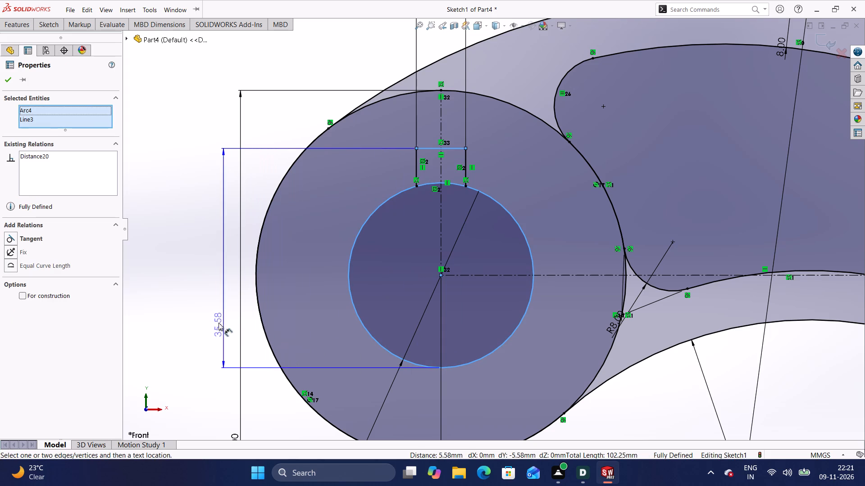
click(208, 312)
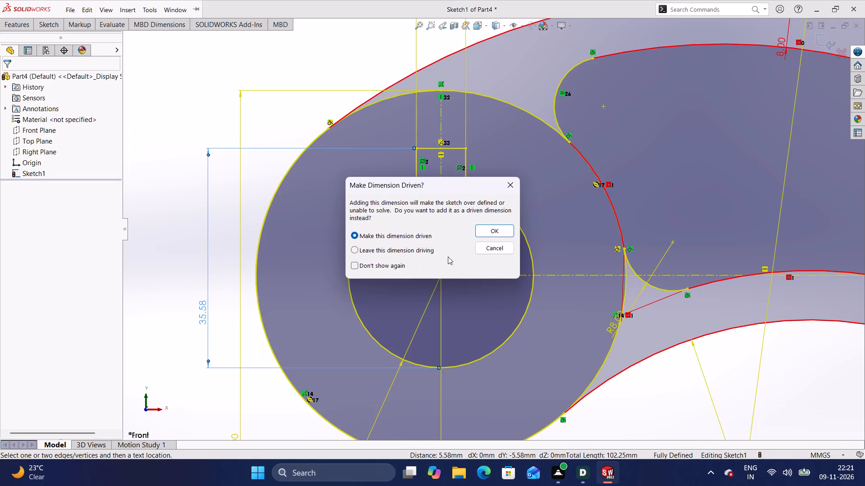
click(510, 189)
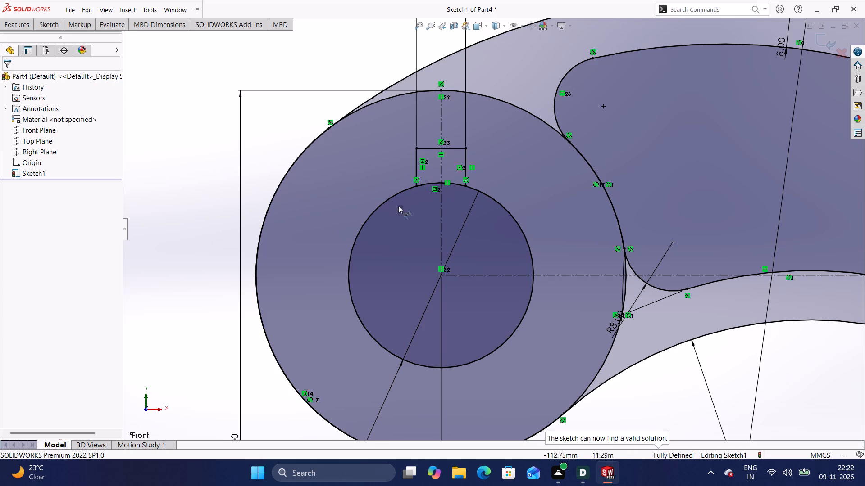
Trim away both arc segments of the 30 mm hole circle between the keyway's vertical sides, using Trim to closest.
scroll(460, 222, down, 2)
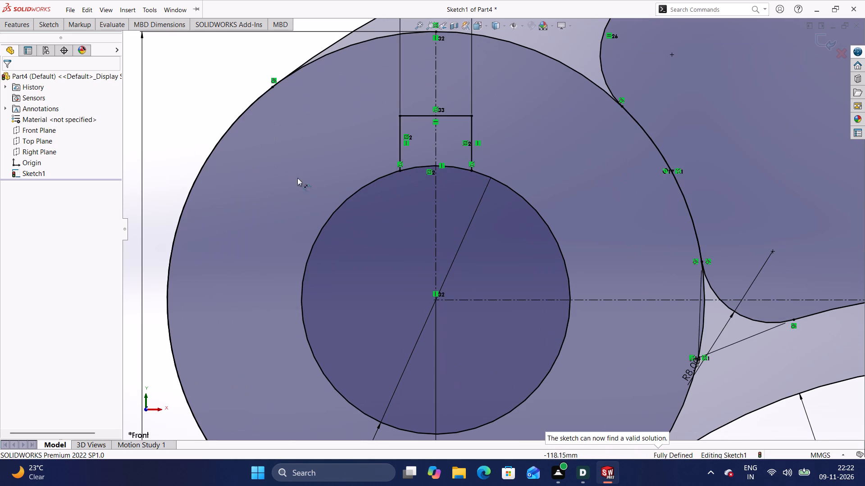
click(54, 24)
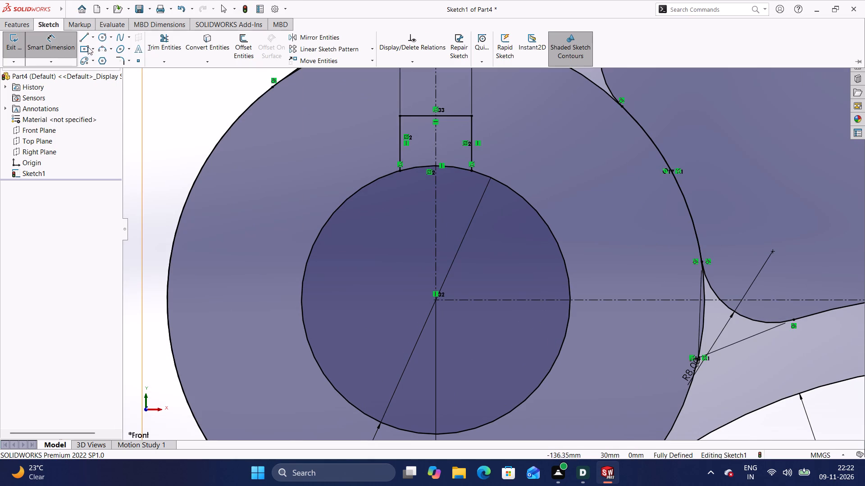
click(153, 51)
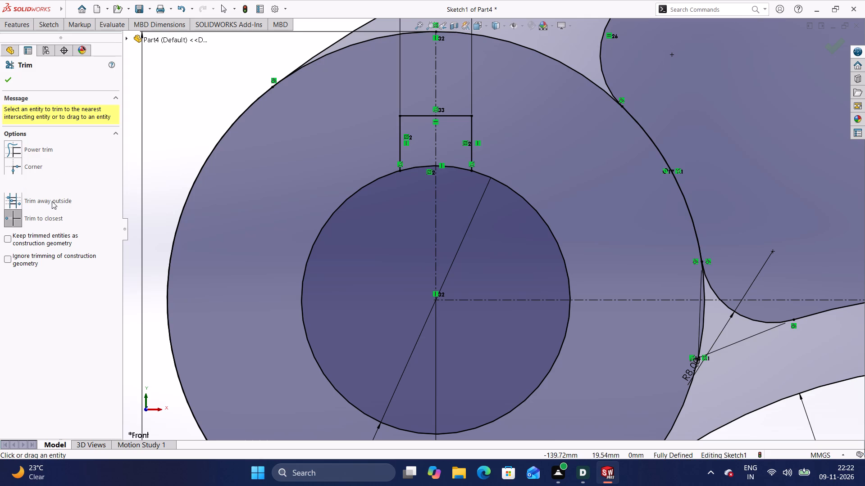
click(51, 215)
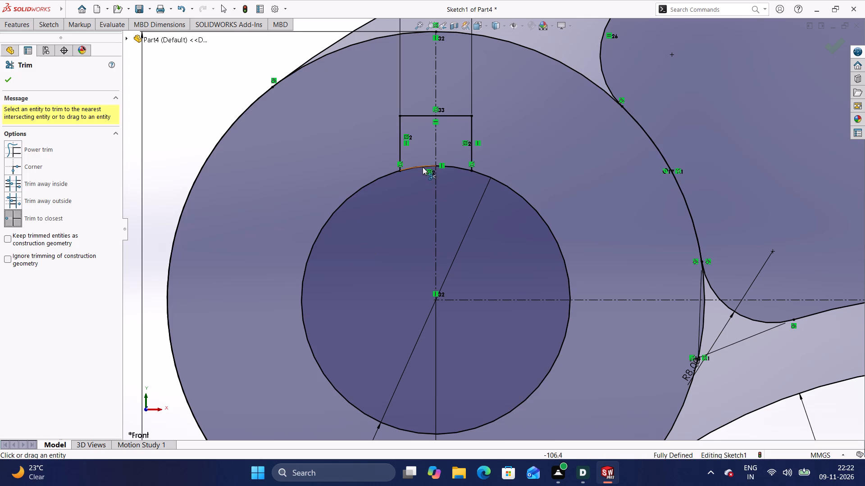
click(411, 166)
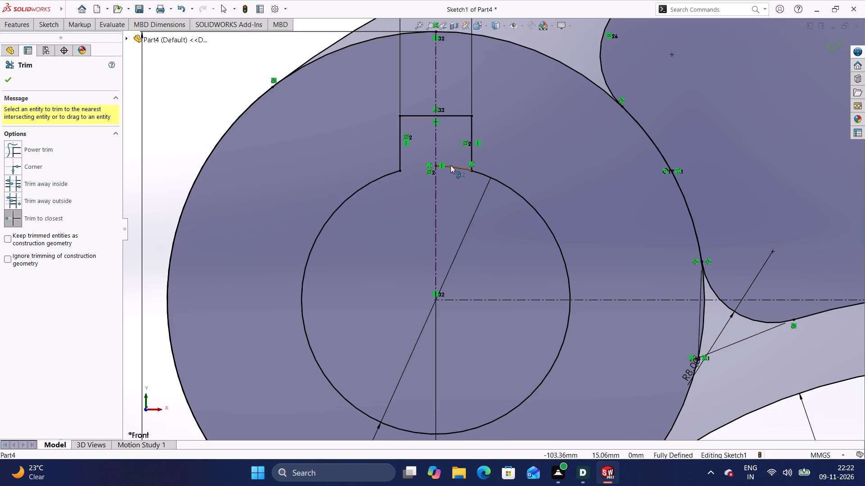
click(451, 165)
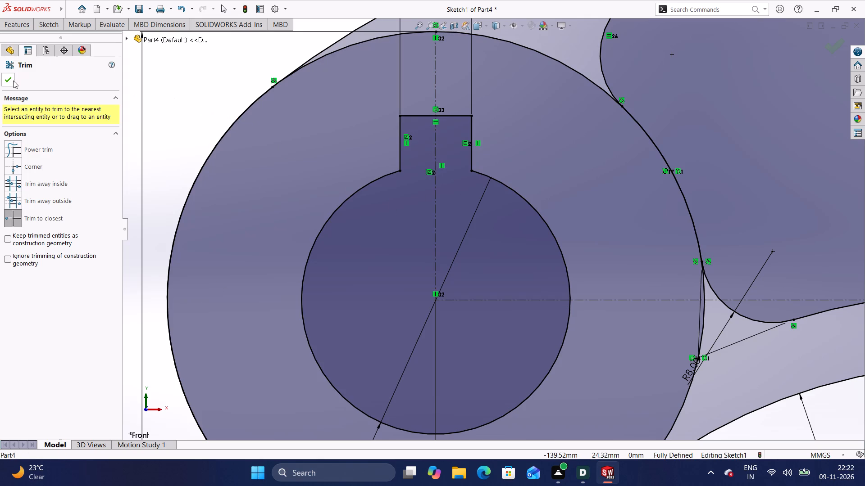
click(3, 83)
Examine the whole link sketch, checking its outline, pocket, holes, keyway and dimensions.
scroll(92, 130, down, 2)
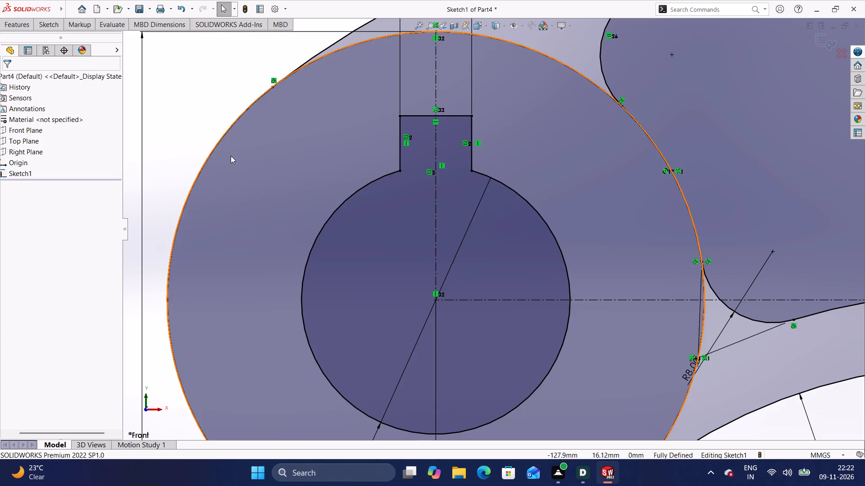
scroll(231, 156, up, 3)
scroll(717, 332, up, 2)
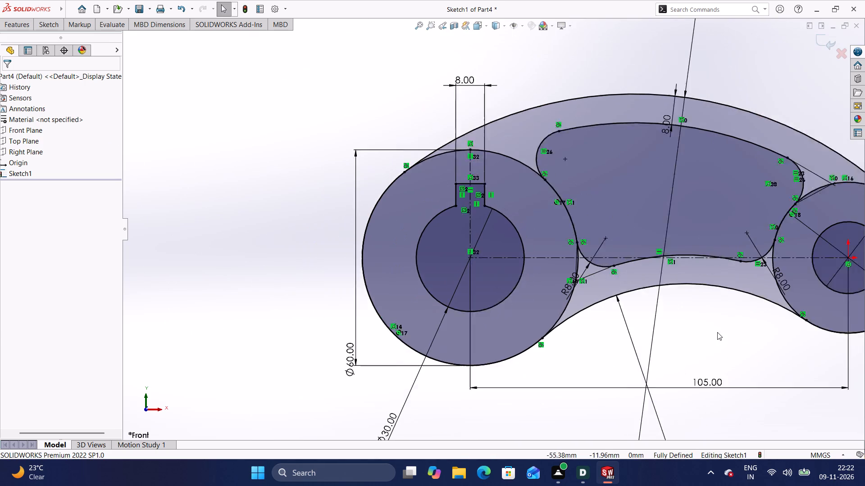
scroll(717, 332, up, 1)
scroll(850, 331, up, 2)
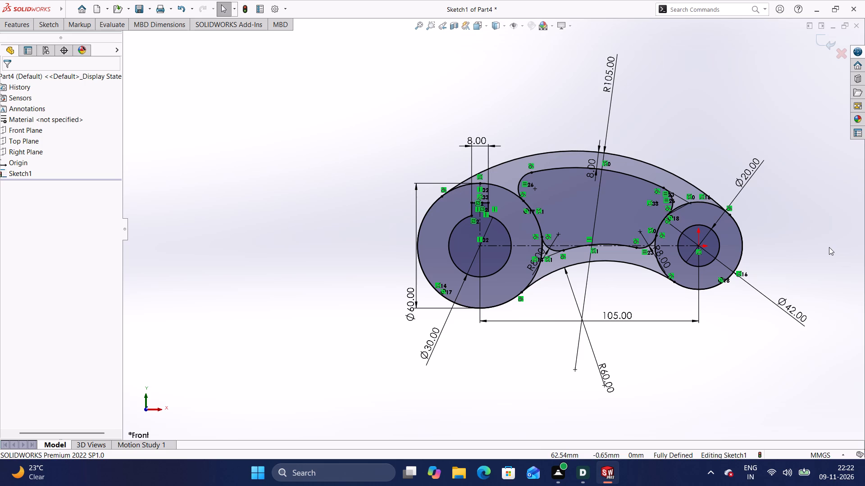
scroll(830, 323, up, 2)
scroll(754, 142, up, 2)
scroll(737, 166, down, 2)
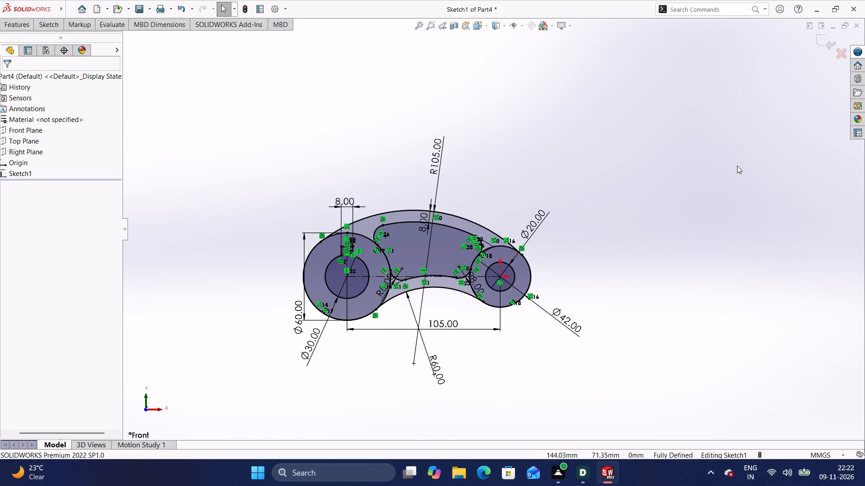
scroll(257, 364, down, 2)
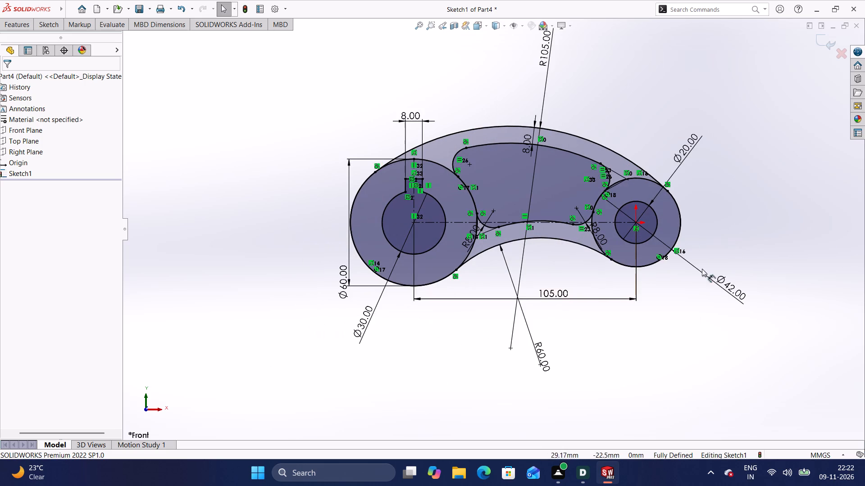
scroll(768, 238, down, 1)
middle_click(768, 238)
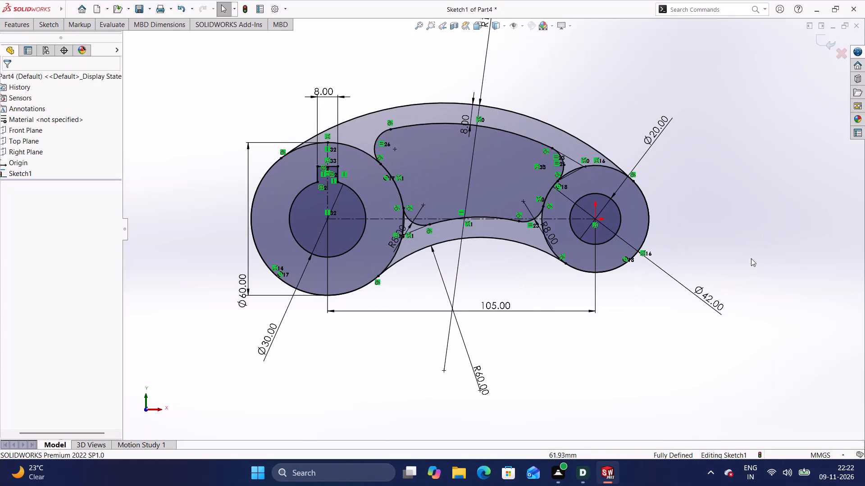
scroll(751, 249, down, 1)
middle_click(751, 249)
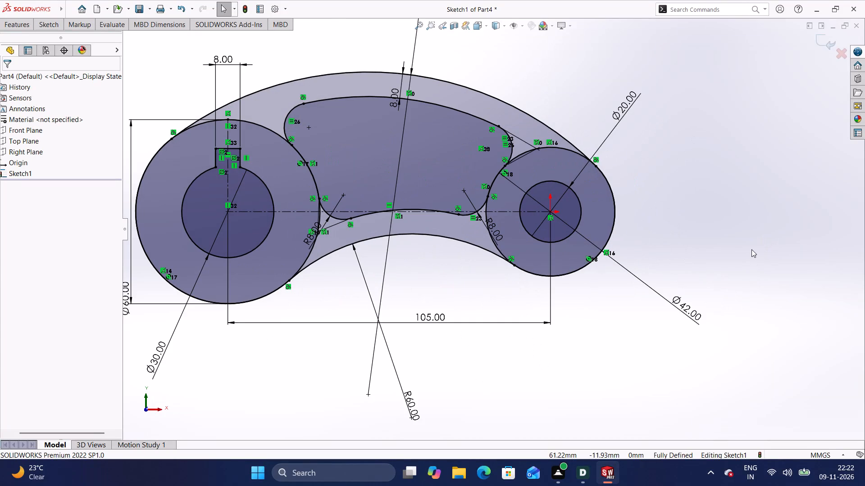
scroll(751, 249, down, 1)
scroll(603, 292, down, 3)
scroll(603, 292, up, 3)
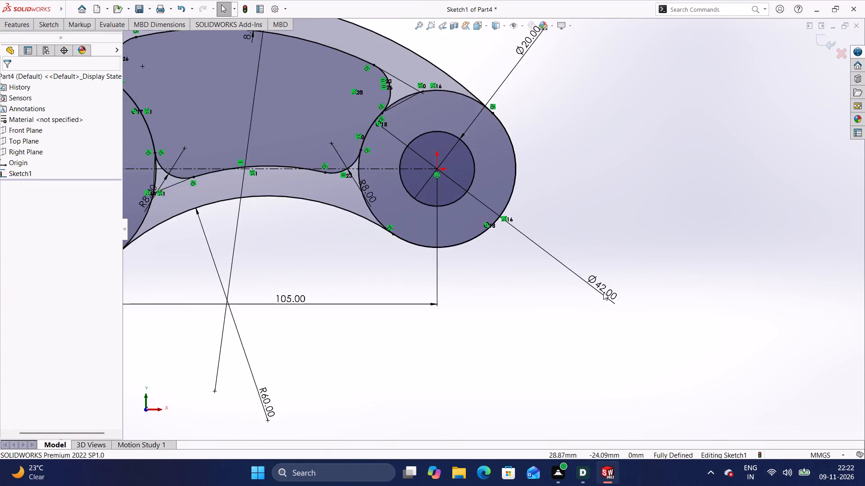
scroll(603, 292, up, 3)
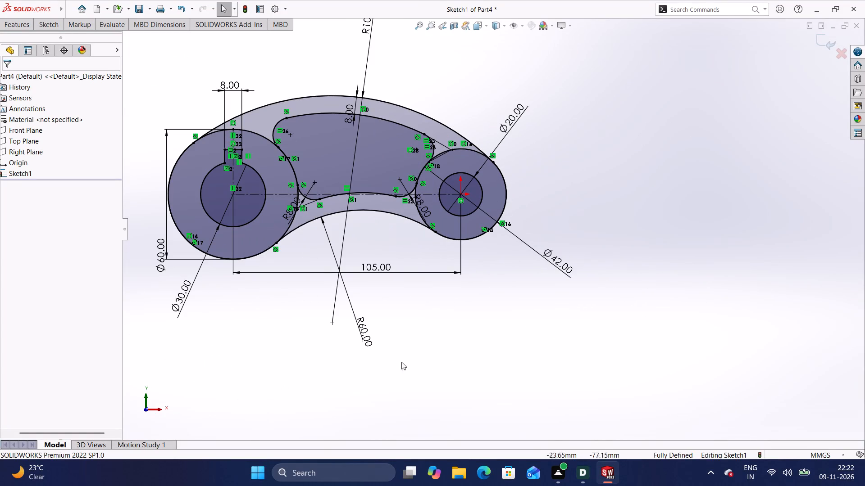
scroll(144, 94, up, 2)
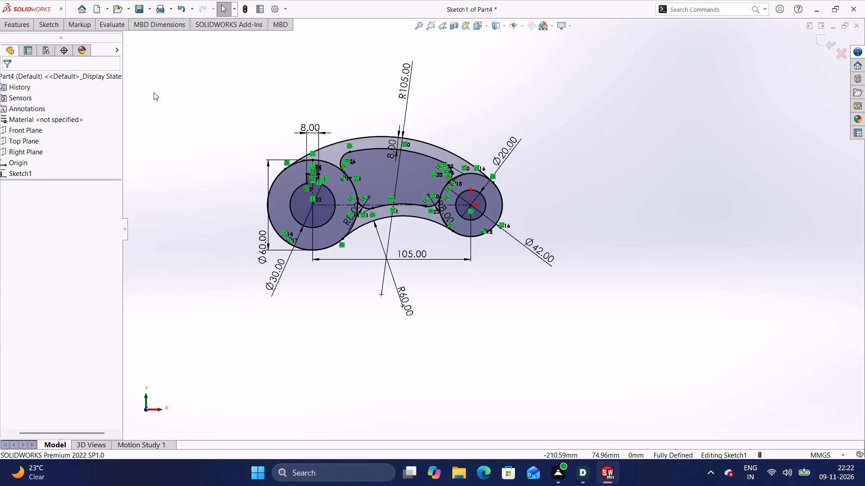
scroll(154, 92, up, 2)
scroll(337, 83, down, 2)
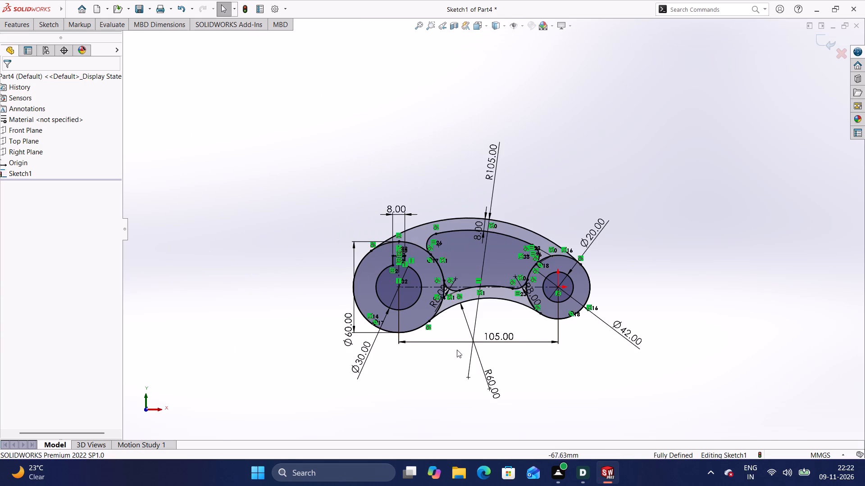
scroll(474, 391, down, 2)
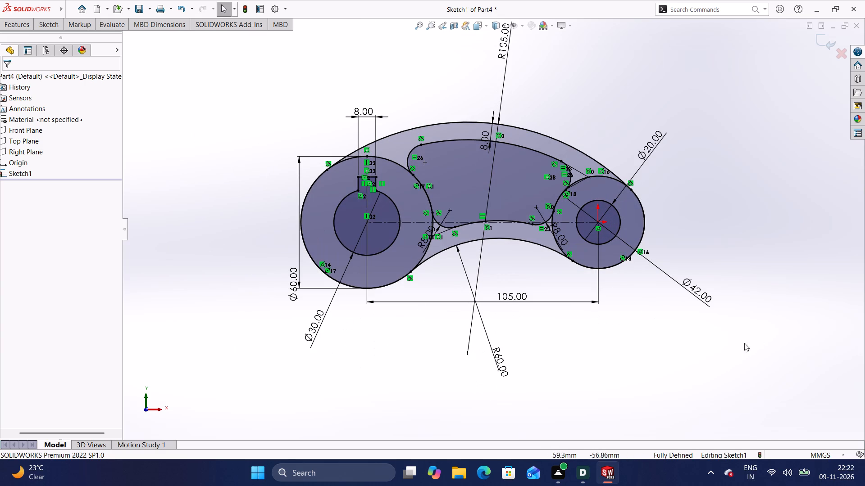
shift+middle_drag(806, 295, 783, 319)
scroll(763, 297, down, 1)
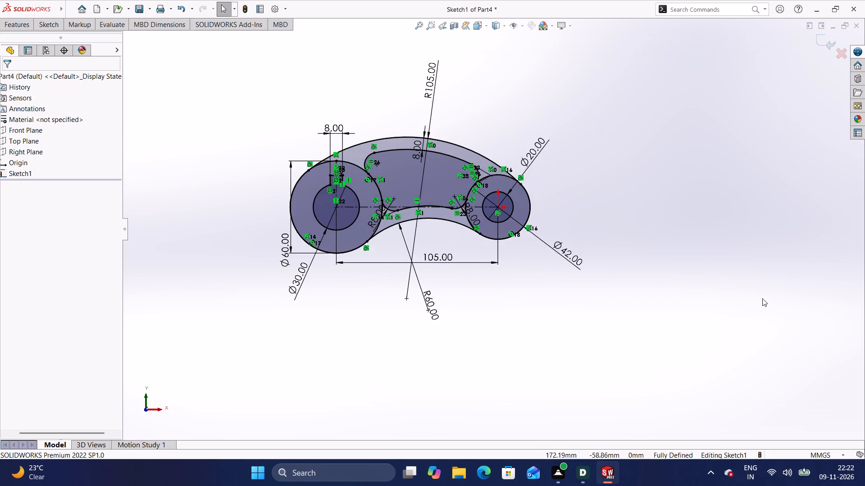
shift+middle_drag(747, 310, 717, 326)
ctrl+middle_drag(713, 324, 702, 337)
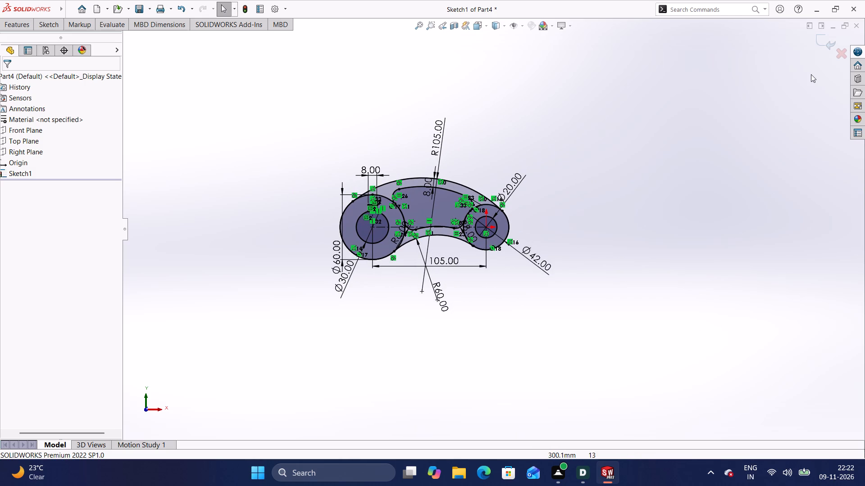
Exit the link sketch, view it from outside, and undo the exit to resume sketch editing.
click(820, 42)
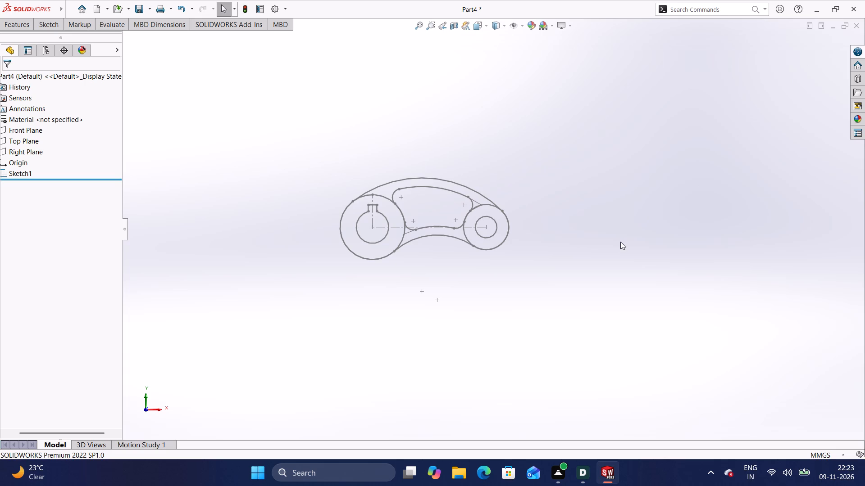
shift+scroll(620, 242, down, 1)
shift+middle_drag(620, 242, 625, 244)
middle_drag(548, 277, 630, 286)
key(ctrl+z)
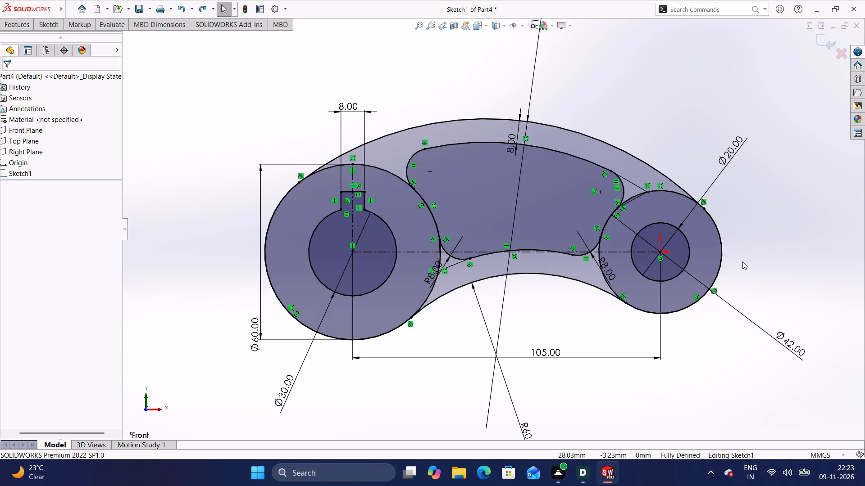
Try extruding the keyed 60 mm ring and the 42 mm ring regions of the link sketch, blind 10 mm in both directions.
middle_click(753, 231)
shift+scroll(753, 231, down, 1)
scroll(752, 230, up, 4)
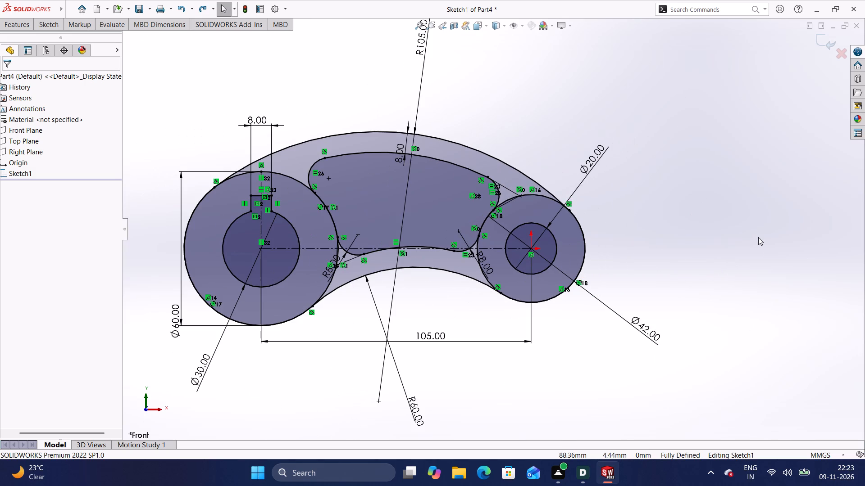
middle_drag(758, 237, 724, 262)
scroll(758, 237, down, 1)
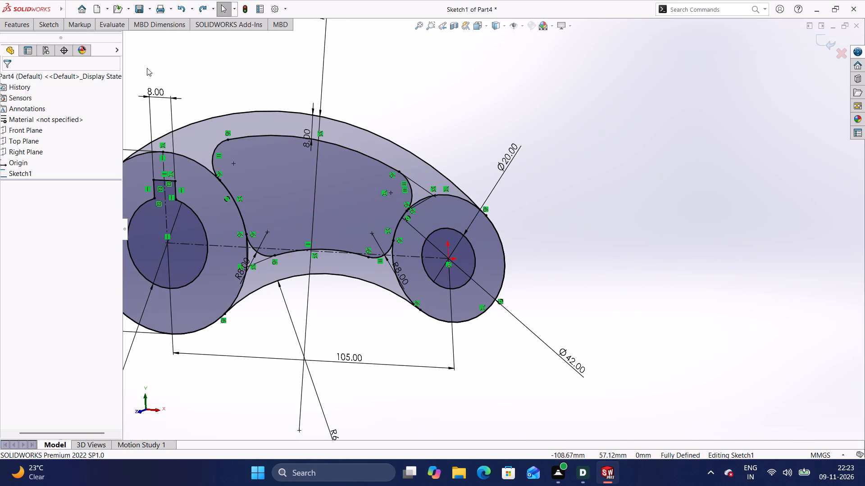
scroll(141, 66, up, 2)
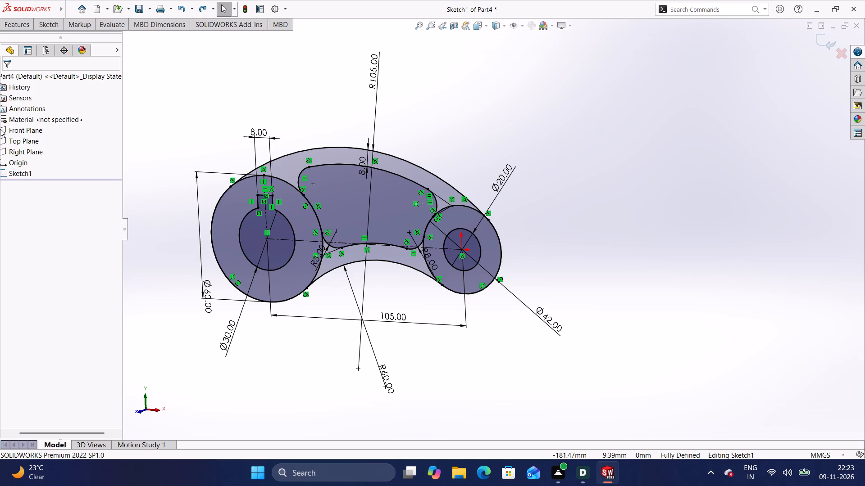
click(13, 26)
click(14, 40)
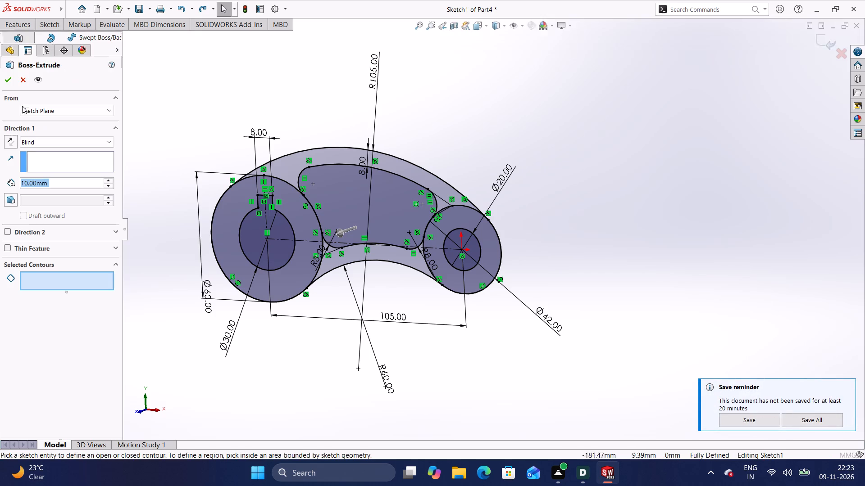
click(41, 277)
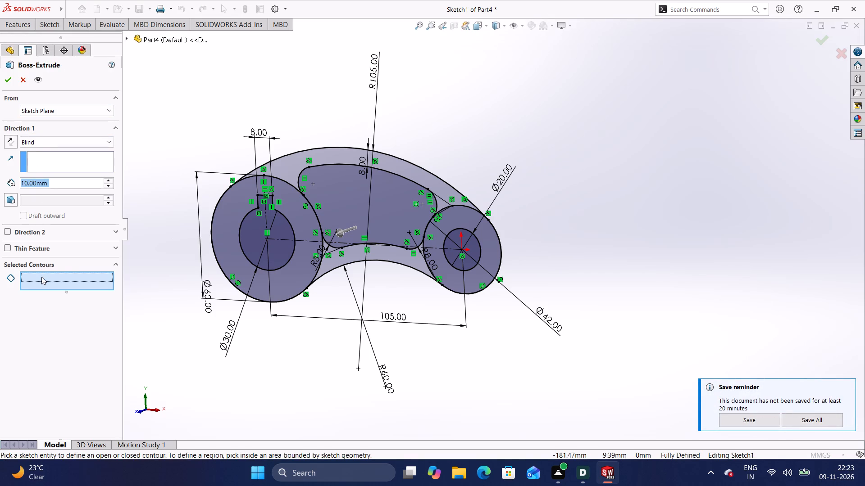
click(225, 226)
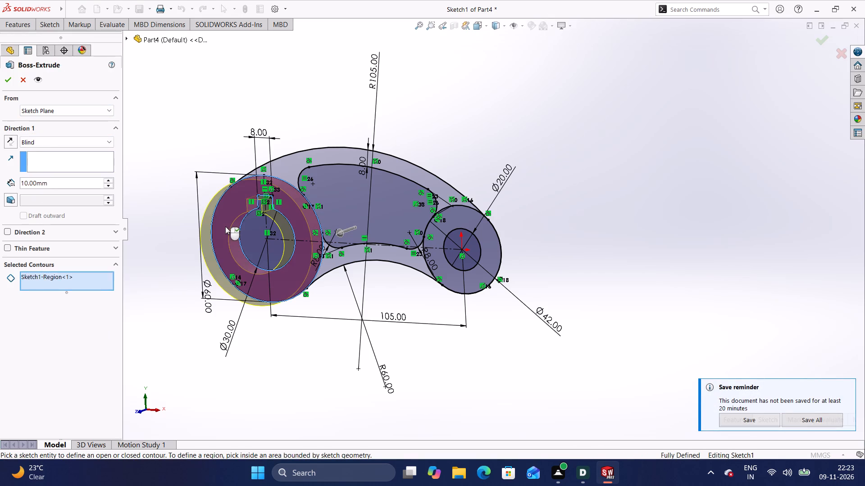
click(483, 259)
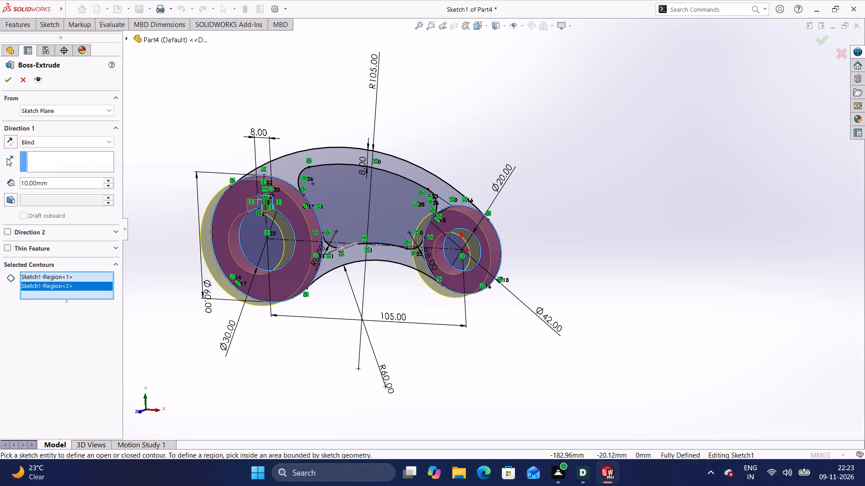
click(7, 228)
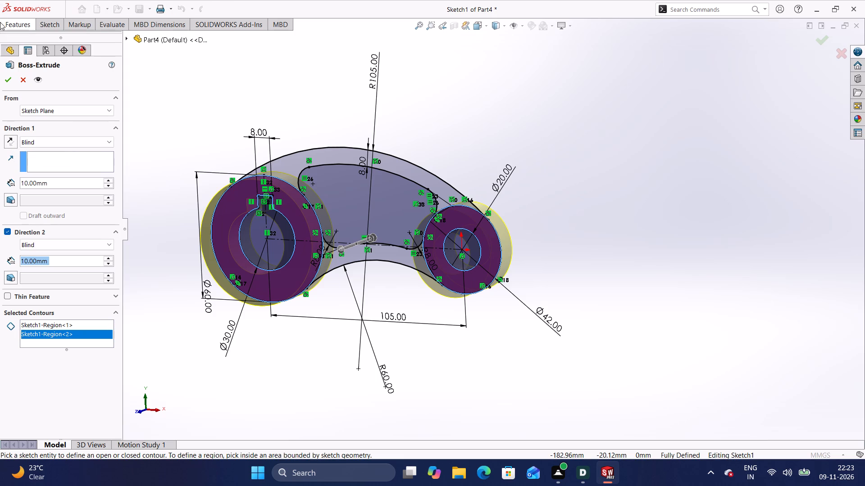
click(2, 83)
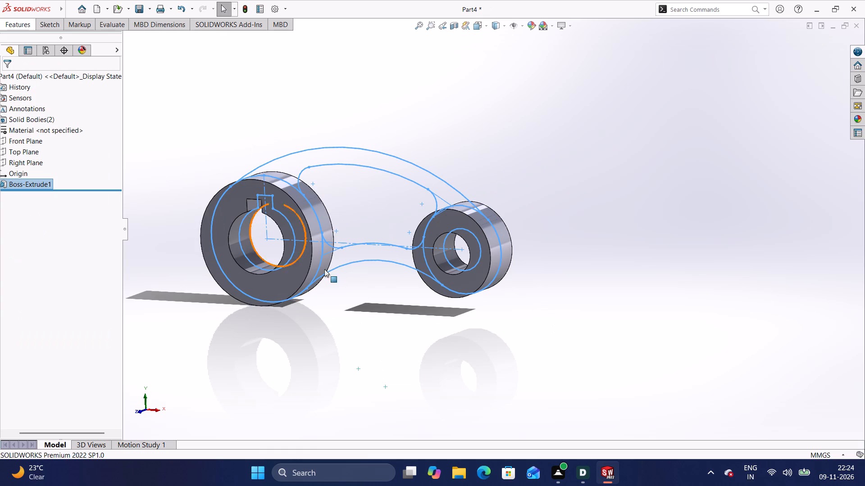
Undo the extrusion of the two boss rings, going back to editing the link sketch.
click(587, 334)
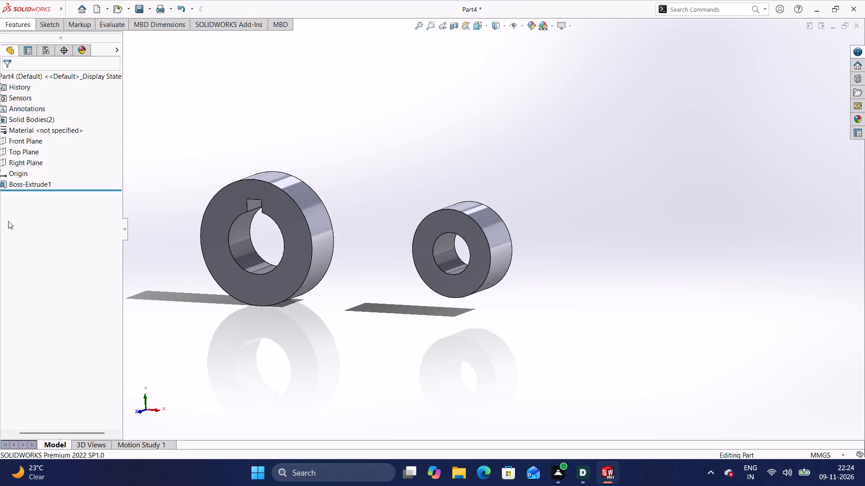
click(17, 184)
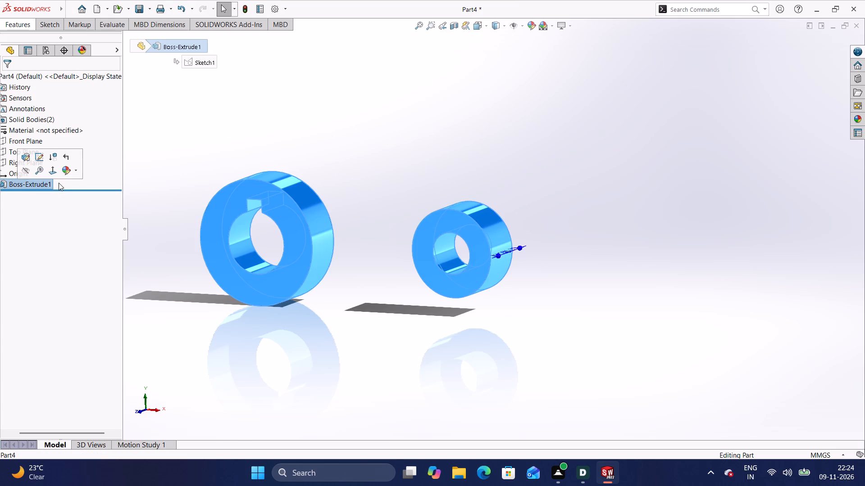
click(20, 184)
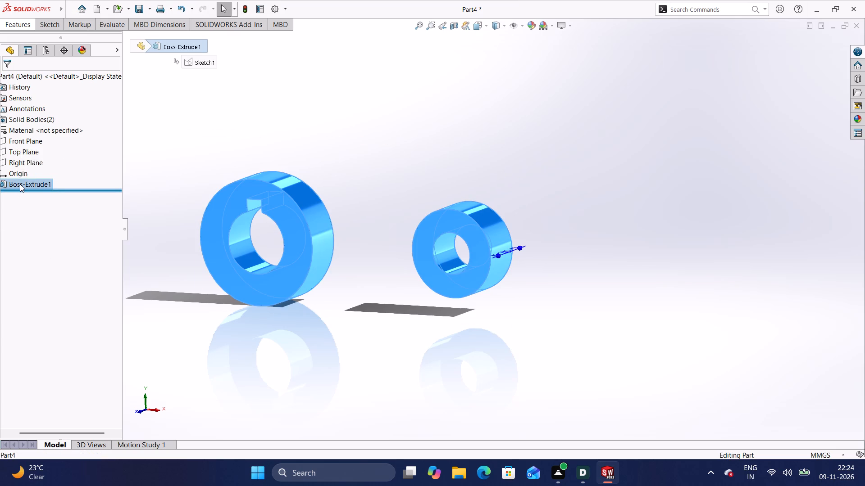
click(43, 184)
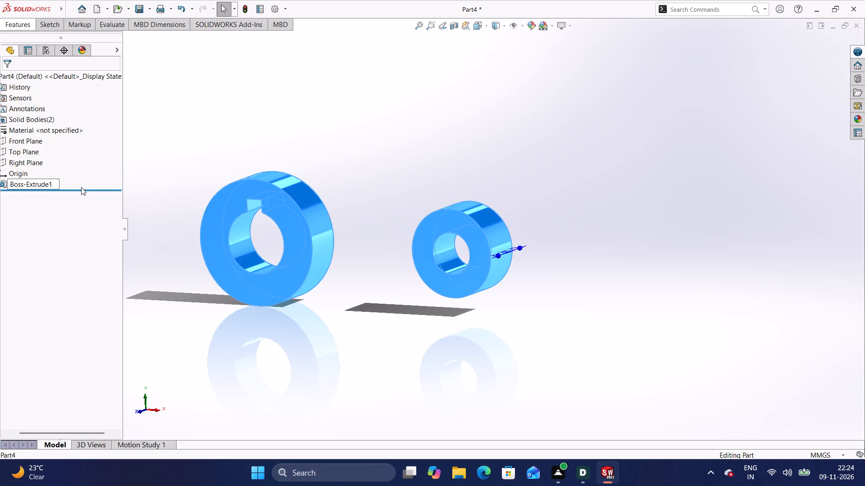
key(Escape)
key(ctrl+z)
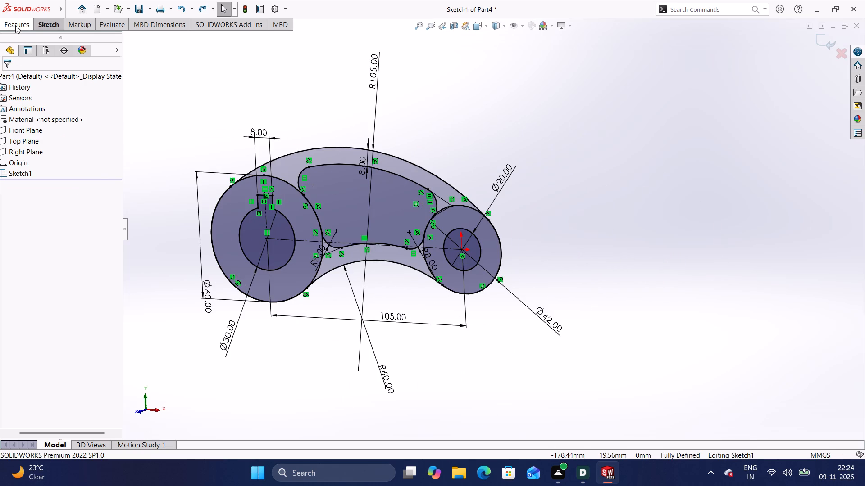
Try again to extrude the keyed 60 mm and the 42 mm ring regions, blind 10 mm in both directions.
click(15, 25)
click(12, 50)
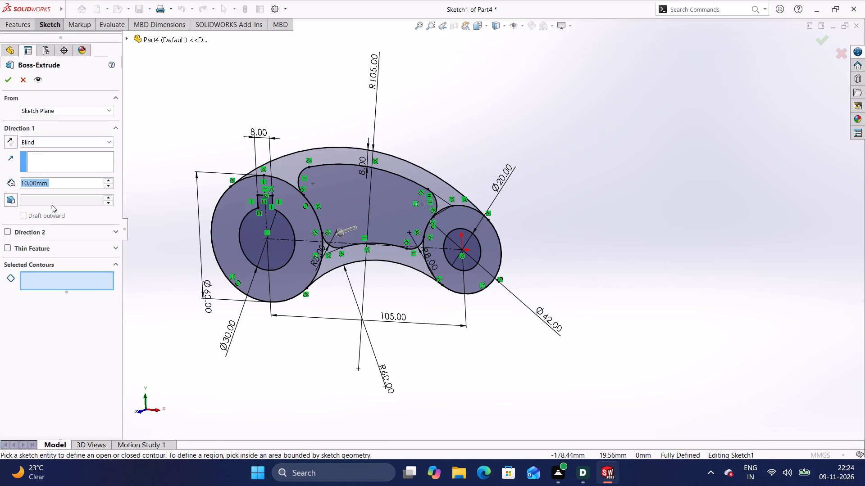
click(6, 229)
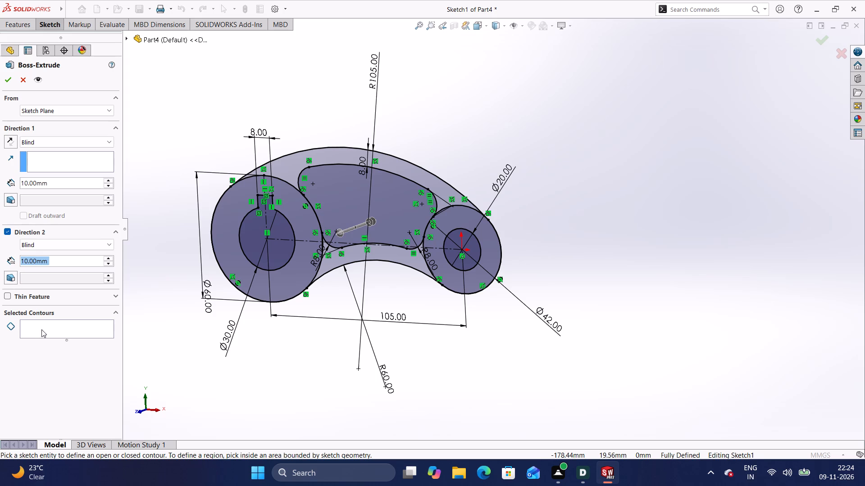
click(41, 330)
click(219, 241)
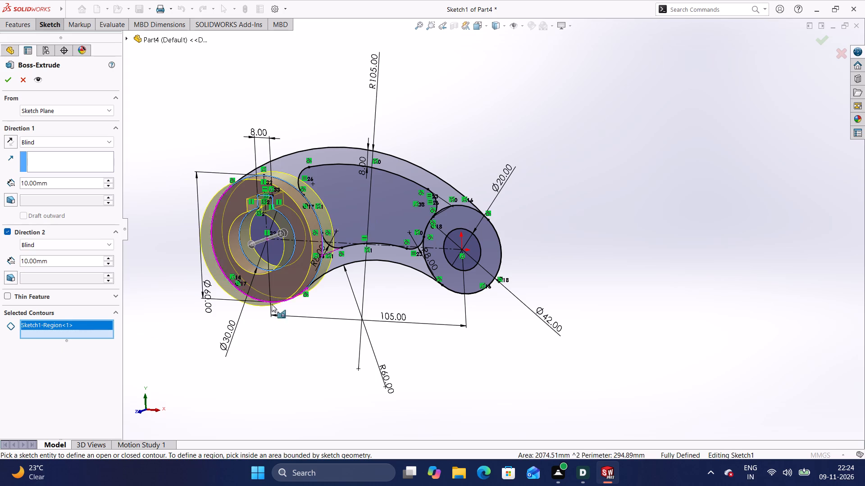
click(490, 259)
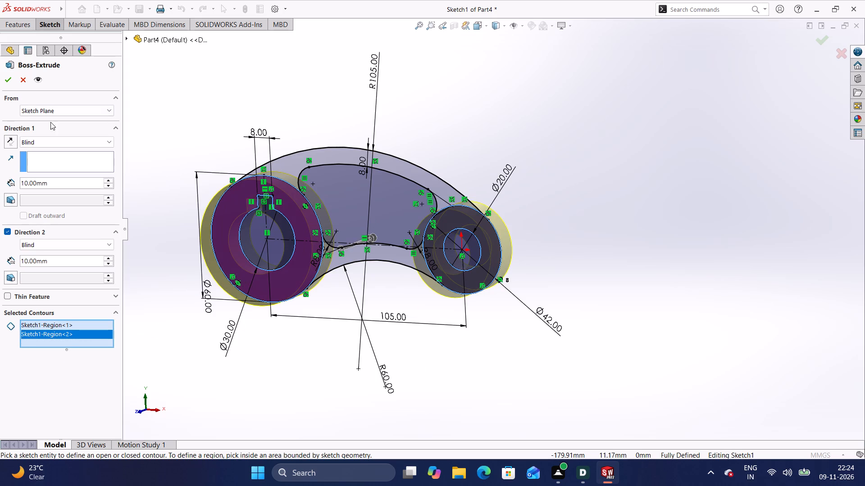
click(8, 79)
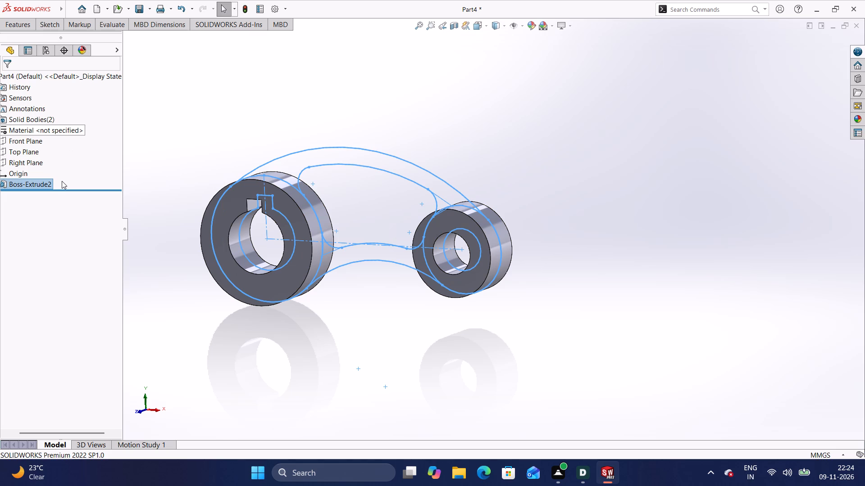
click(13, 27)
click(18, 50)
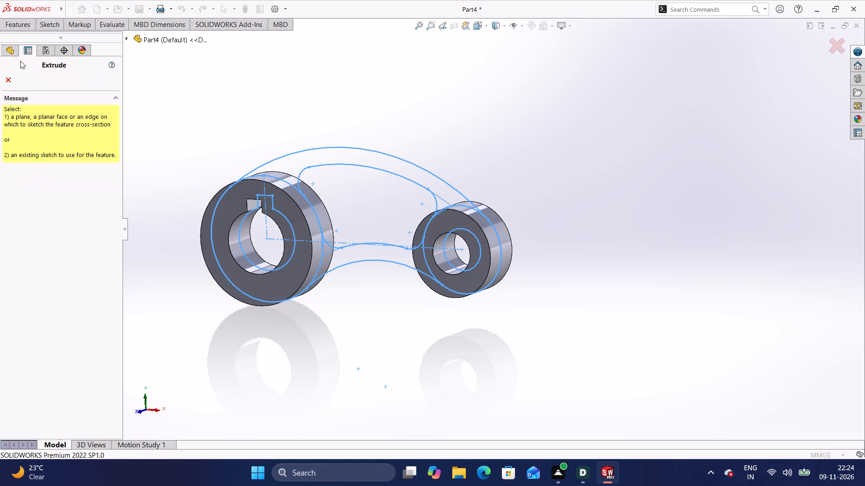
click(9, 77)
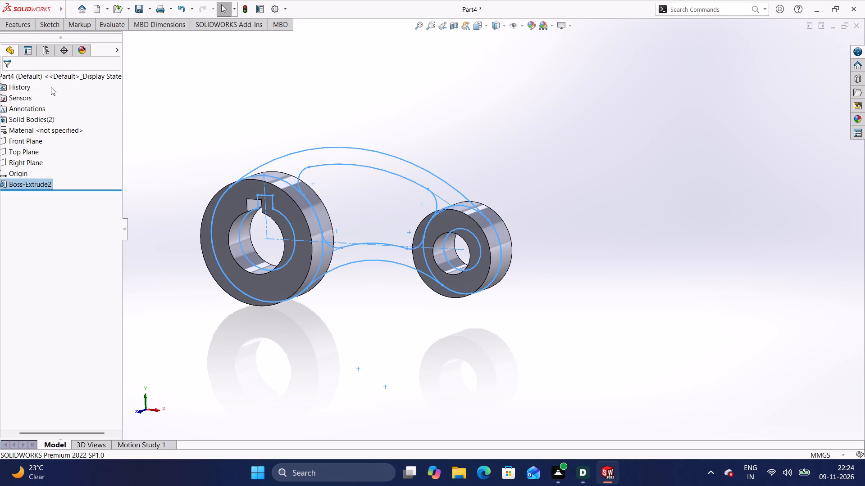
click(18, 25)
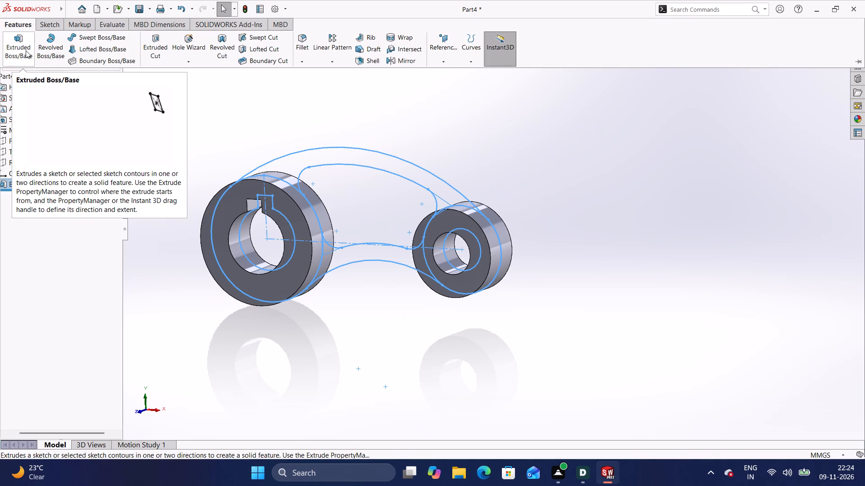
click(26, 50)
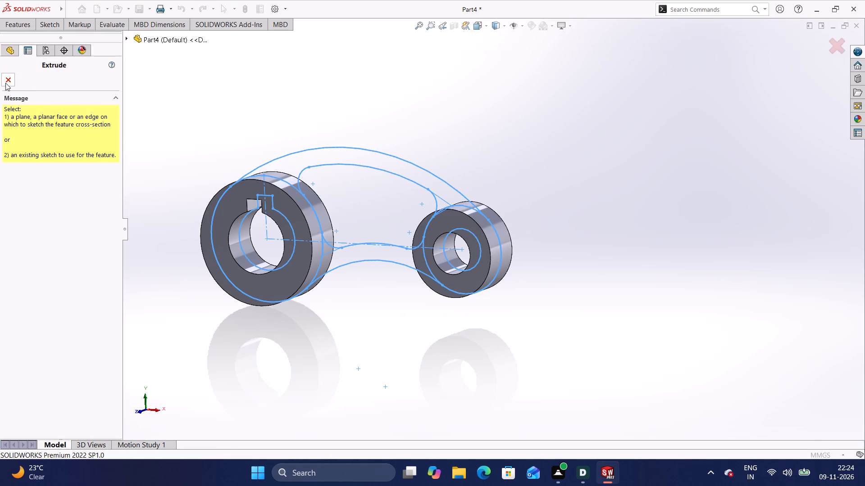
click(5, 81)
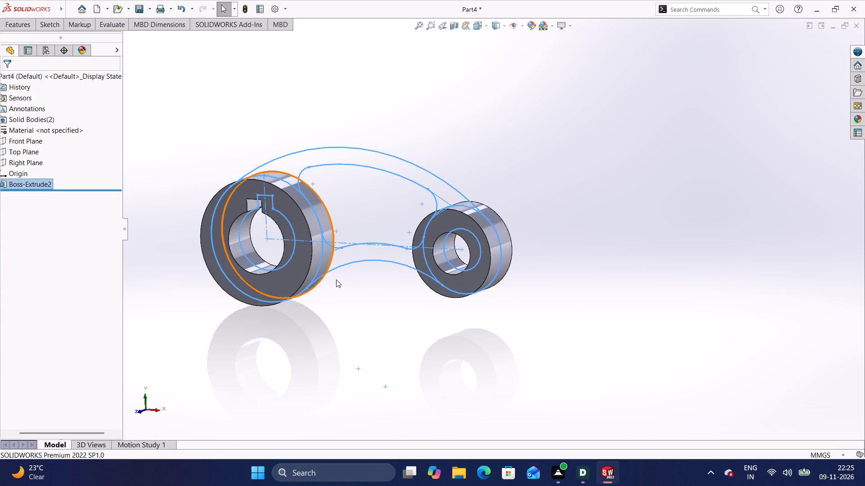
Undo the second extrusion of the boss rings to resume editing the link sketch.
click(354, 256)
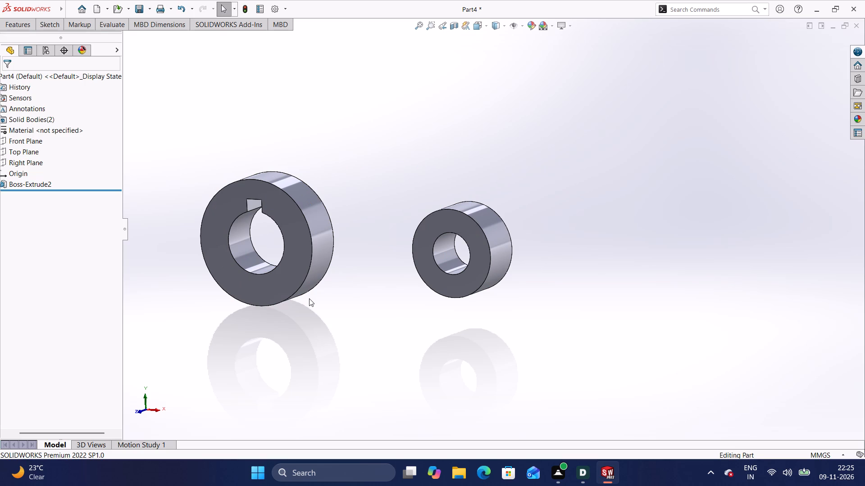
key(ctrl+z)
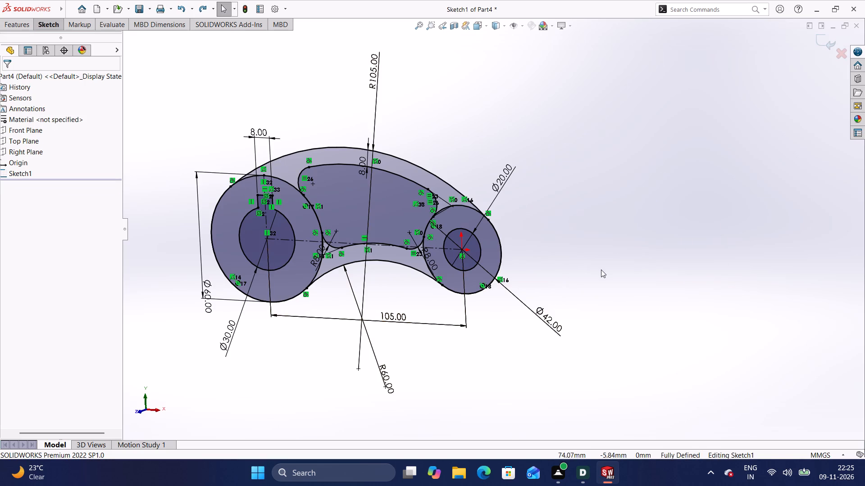
Extrude the keyed 60 mm ring and the 42 mm ring regions of the link sketch, blind 10 mm in both directions.
middle_drag(606, 280, 587, 297)
scroll(606, 280, down, 1)
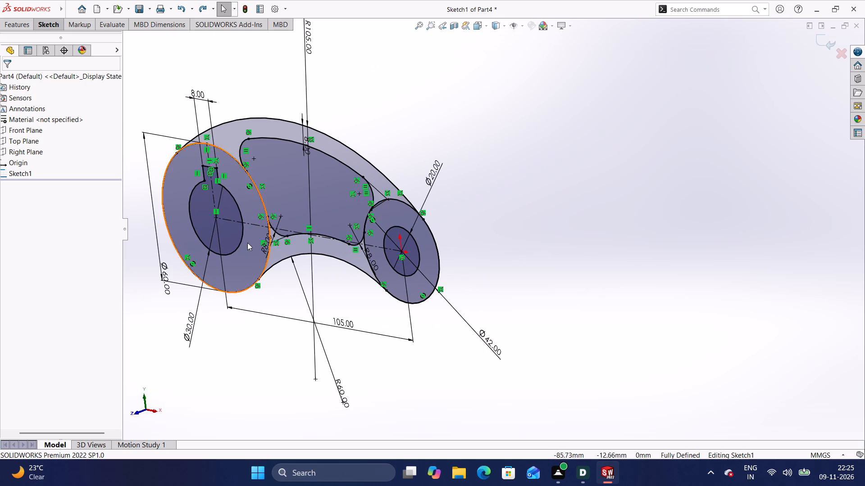
scroll(172, 102, up, 3)
scroll(474, 168, down, 2)
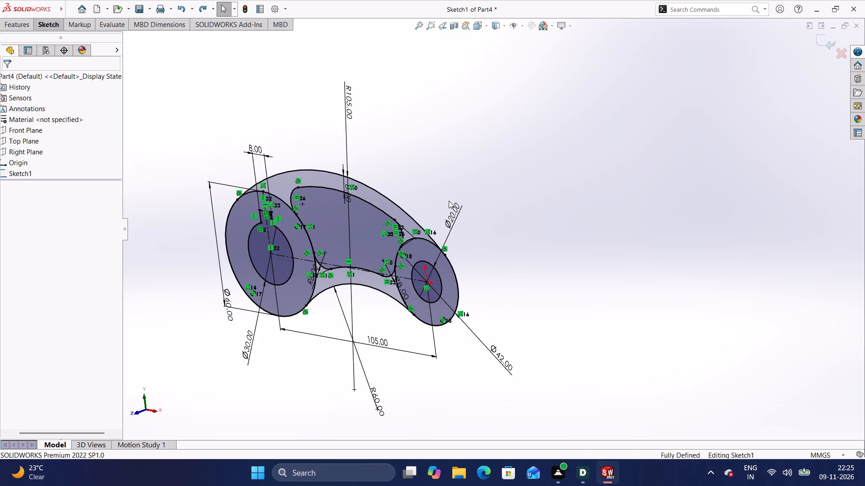
scroll(152, 372, down, 2)
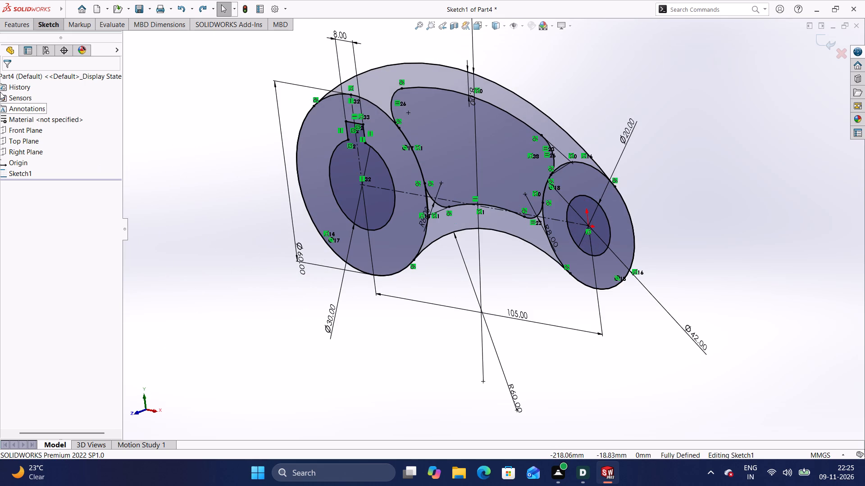
click(19, 27)
click(20, 43)
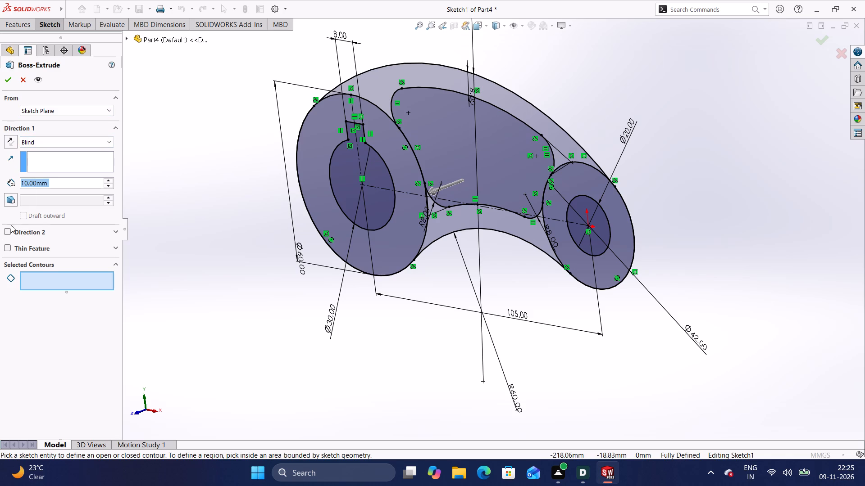
click(5, 235)
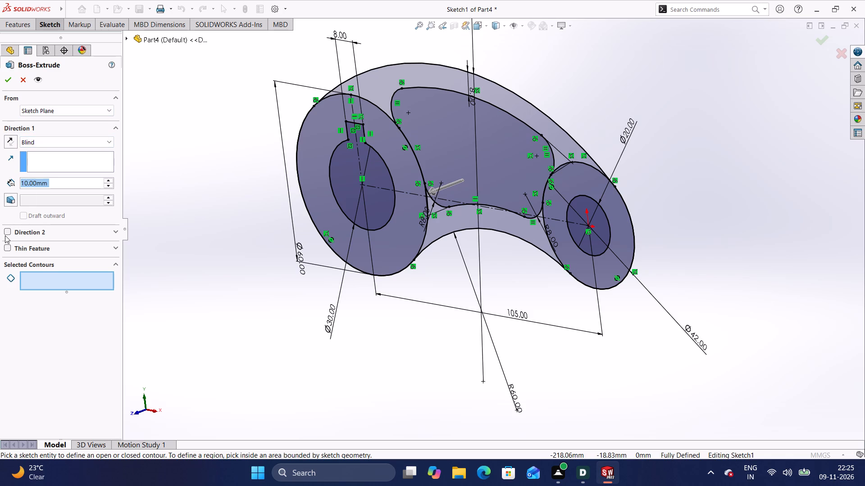
click(5, 233)
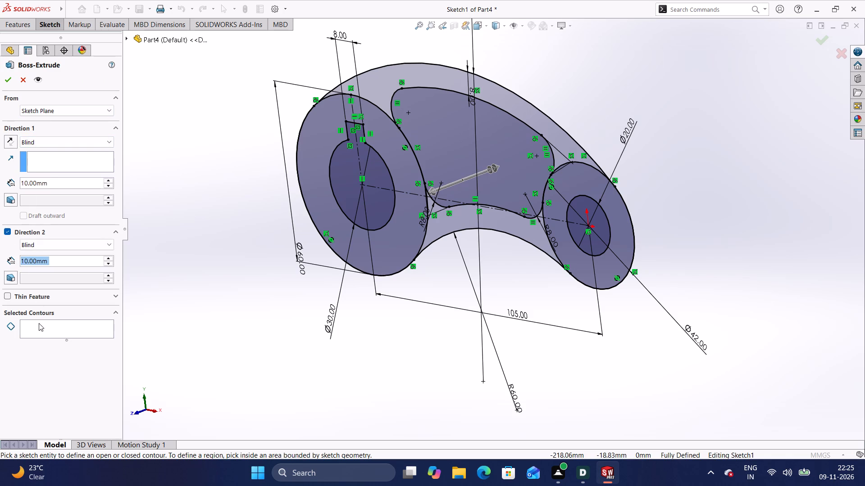
click(39, 323)
click(316, 181)
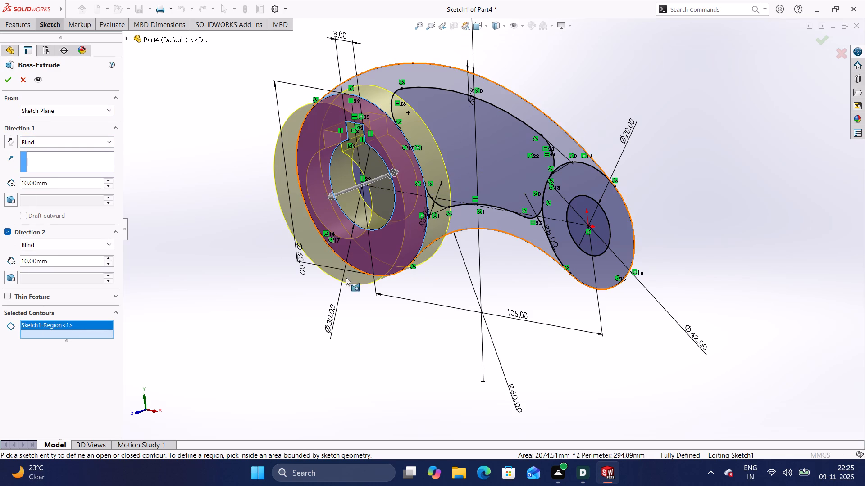
click(601, 265)
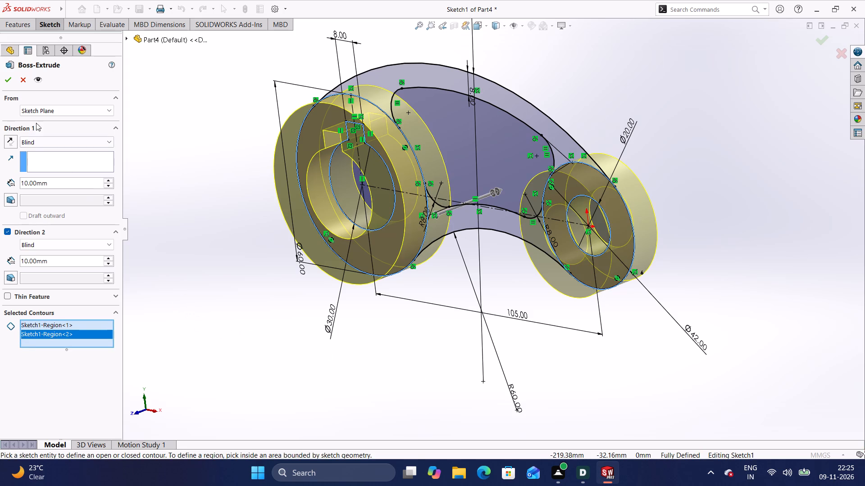
click(9, 85)
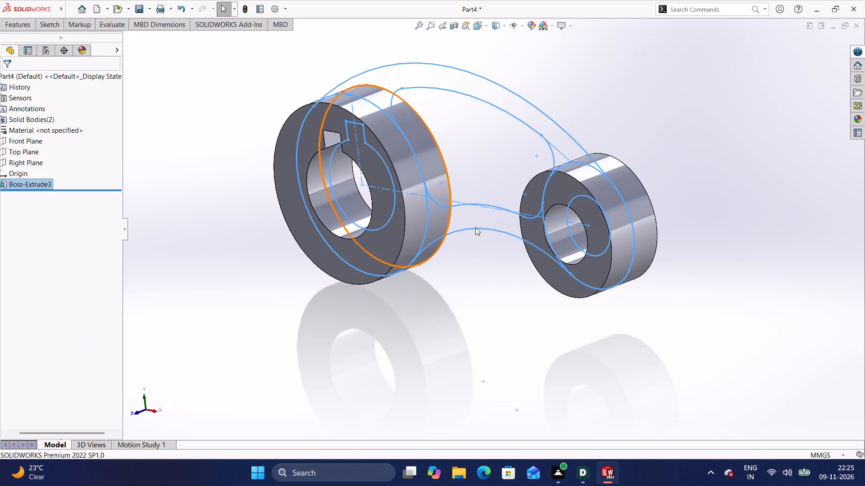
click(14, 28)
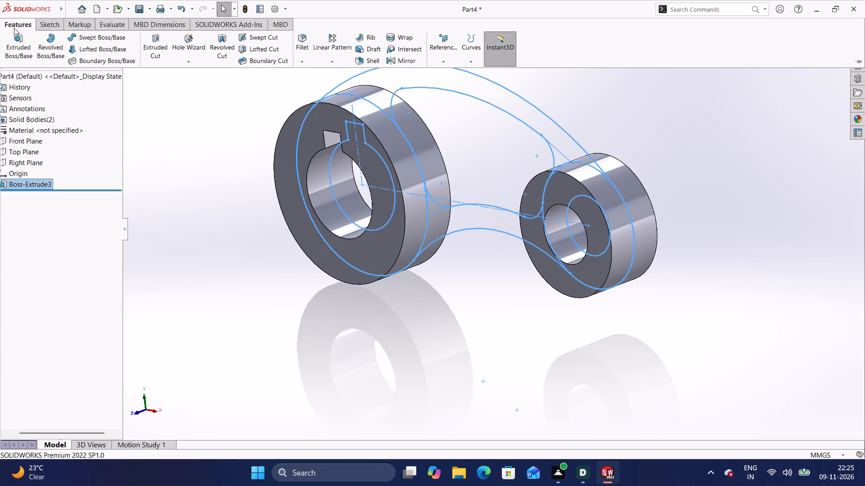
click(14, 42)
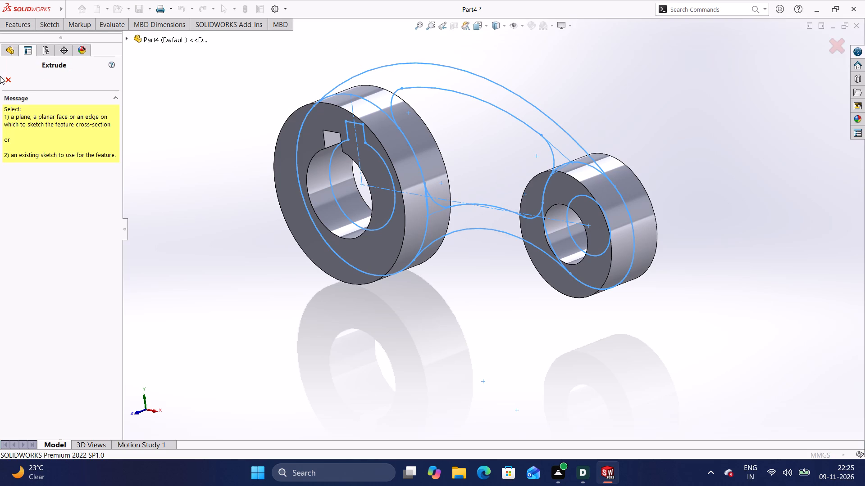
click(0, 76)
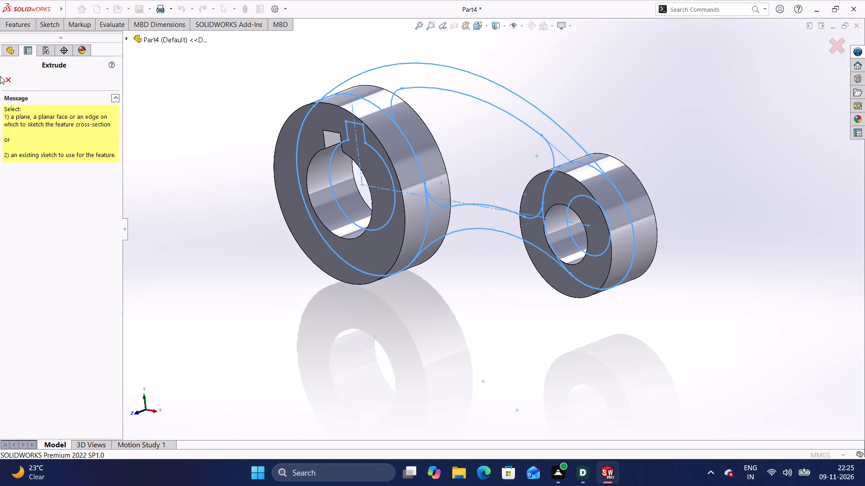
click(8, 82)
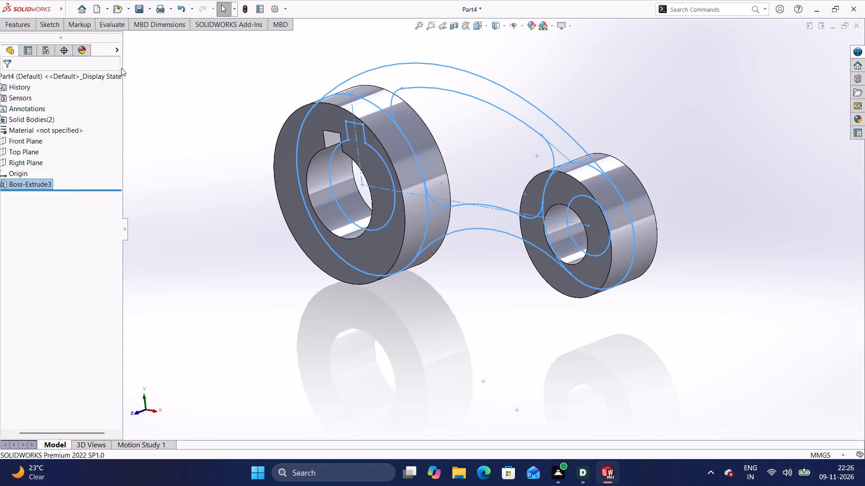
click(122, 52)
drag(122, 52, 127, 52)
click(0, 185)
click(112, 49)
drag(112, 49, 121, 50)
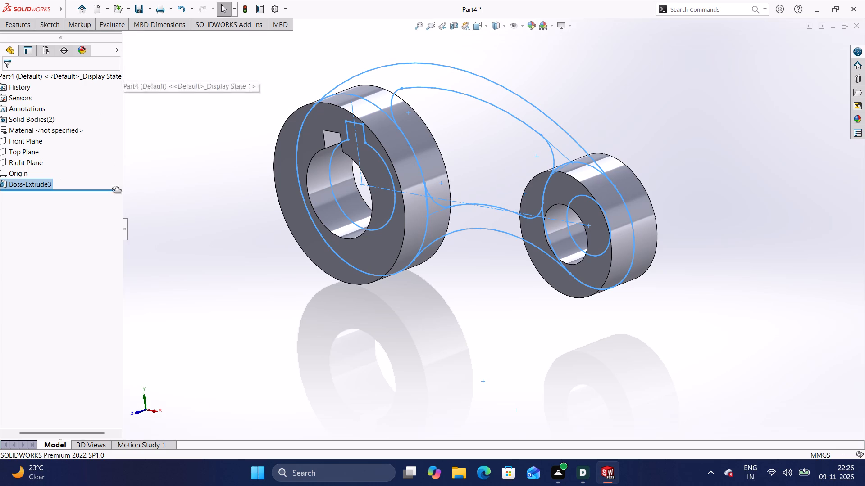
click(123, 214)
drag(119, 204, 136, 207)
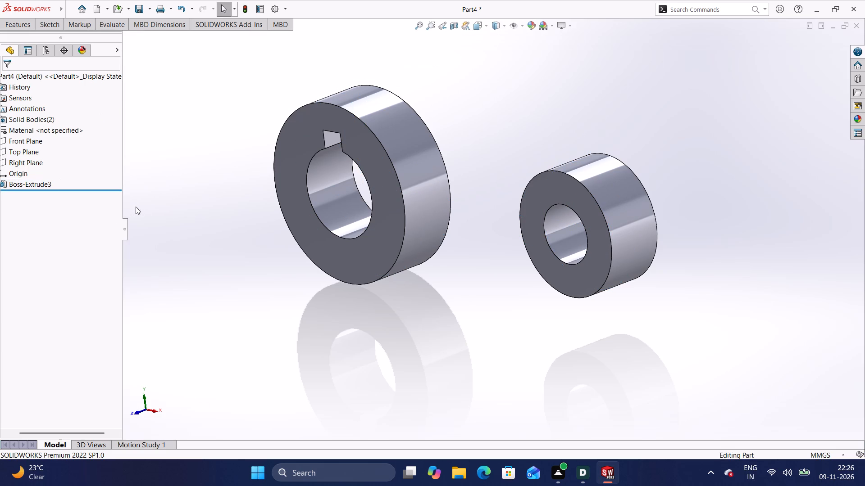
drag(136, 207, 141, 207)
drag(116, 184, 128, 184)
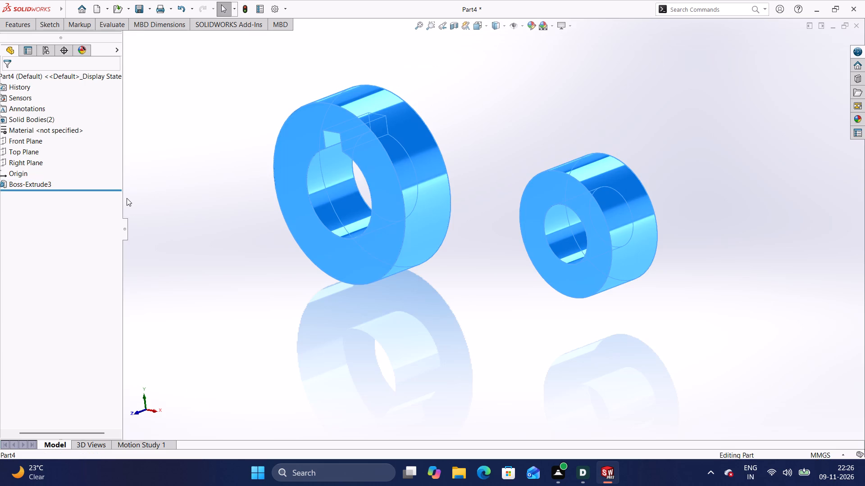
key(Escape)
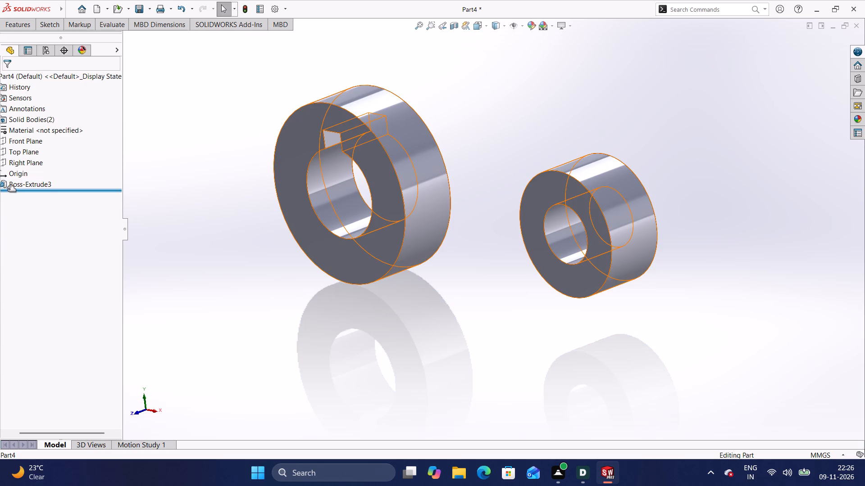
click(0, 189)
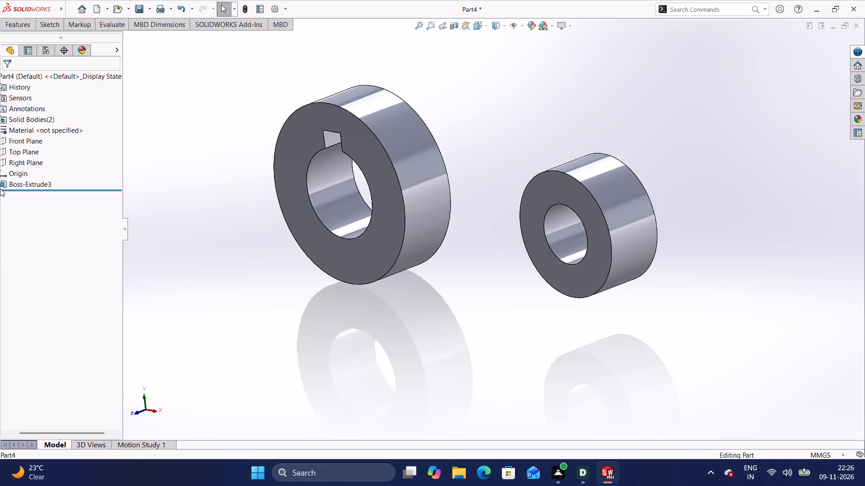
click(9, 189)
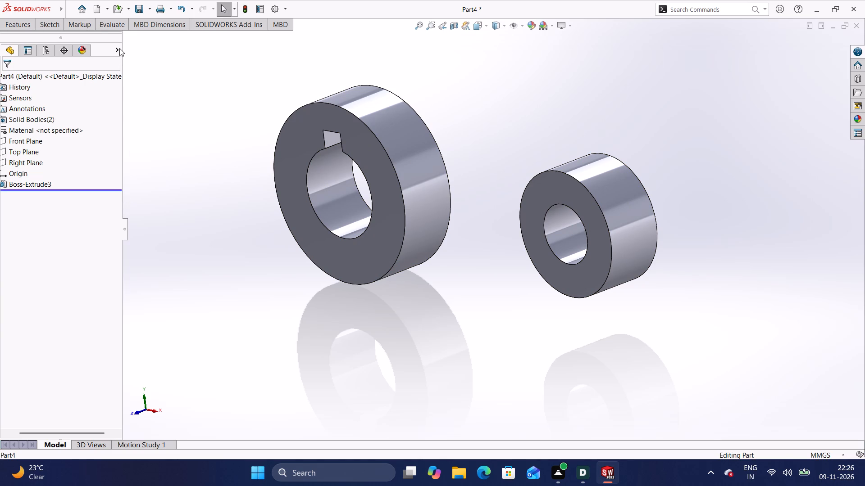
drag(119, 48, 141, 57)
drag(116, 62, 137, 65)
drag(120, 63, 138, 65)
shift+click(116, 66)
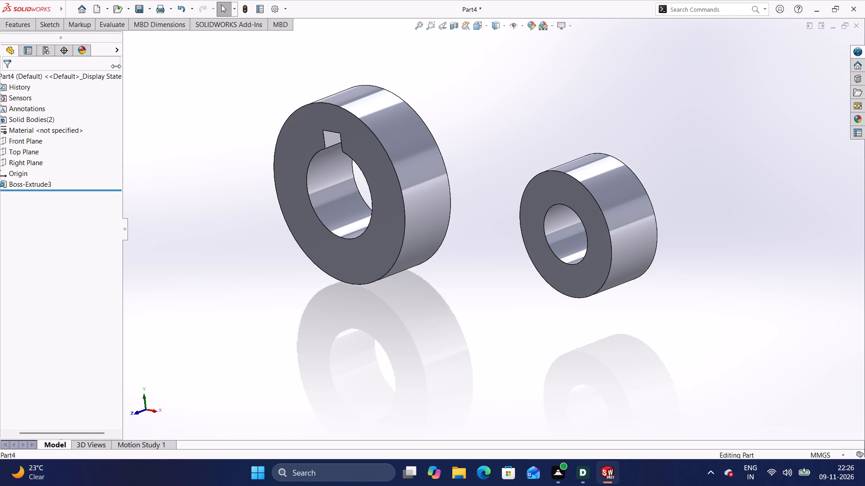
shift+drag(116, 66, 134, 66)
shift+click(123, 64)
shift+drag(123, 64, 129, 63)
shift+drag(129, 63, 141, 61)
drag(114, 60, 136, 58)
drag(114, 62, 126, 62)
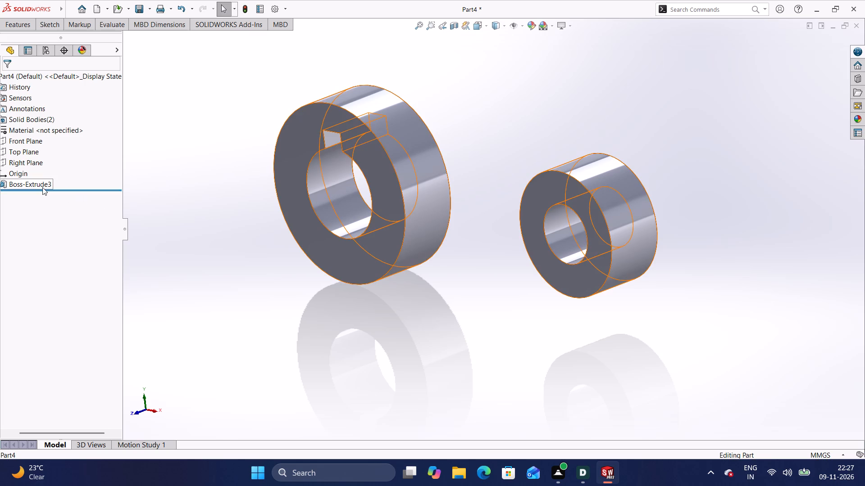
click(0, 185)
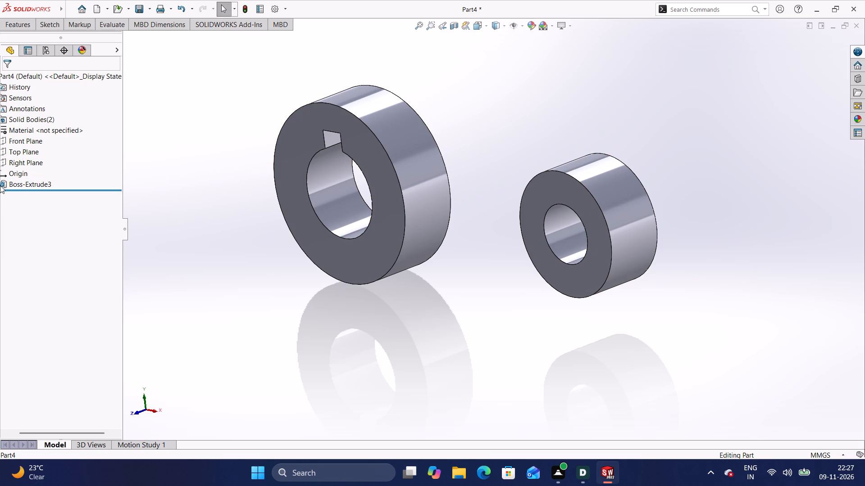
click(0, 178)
Extrude the upper and lower curved rib regions of the existing link sketch, blind 5 mm in both directions, merged with the two bosses.
double_click(16, 183)
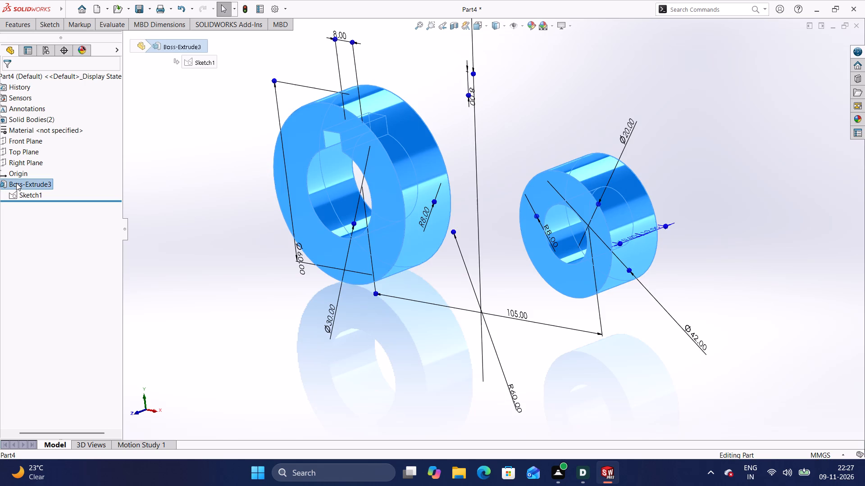
click(20, 193)
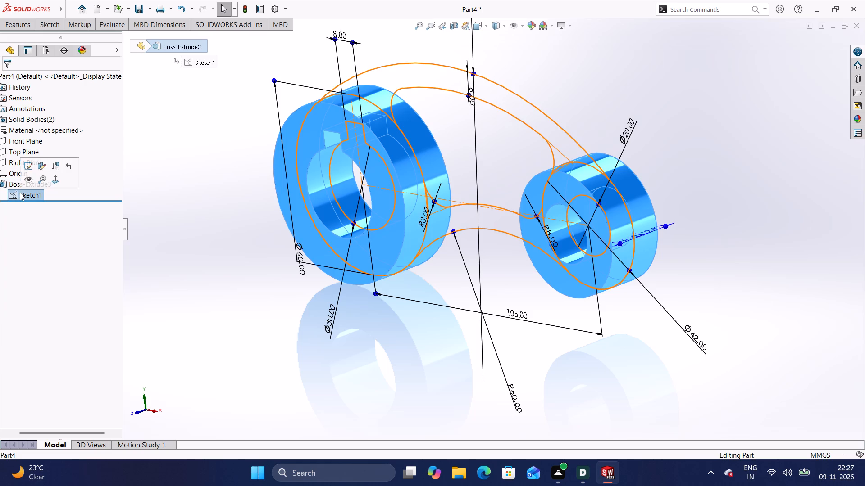
click(15, 19)
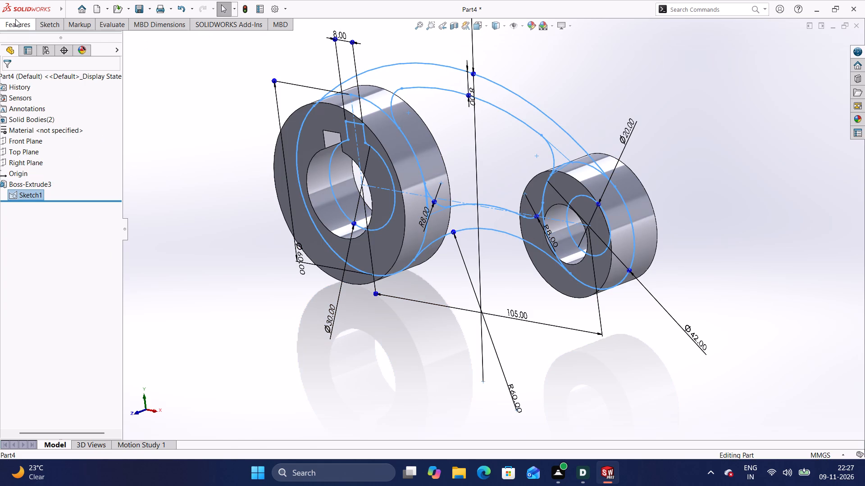
click(17, 41)
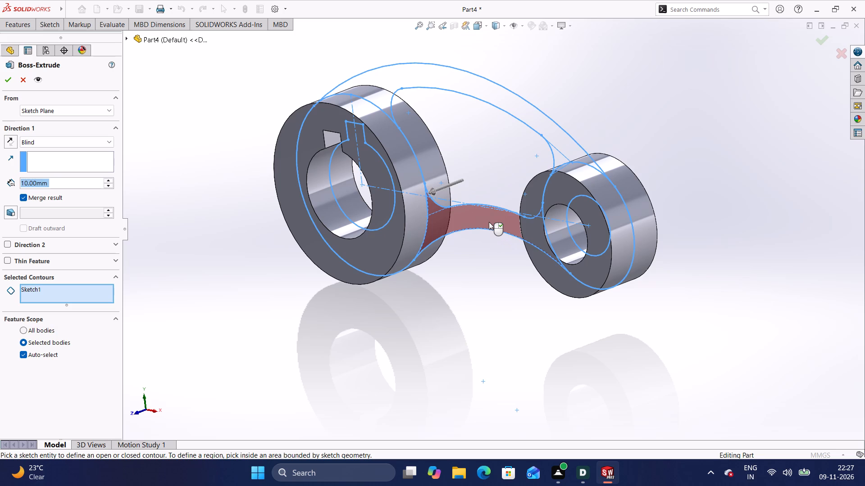
click(489, 222)
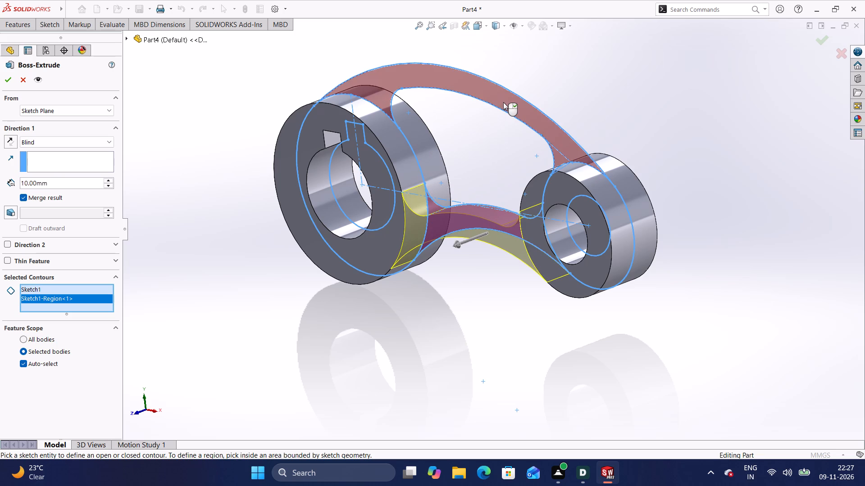
click(503, 102)
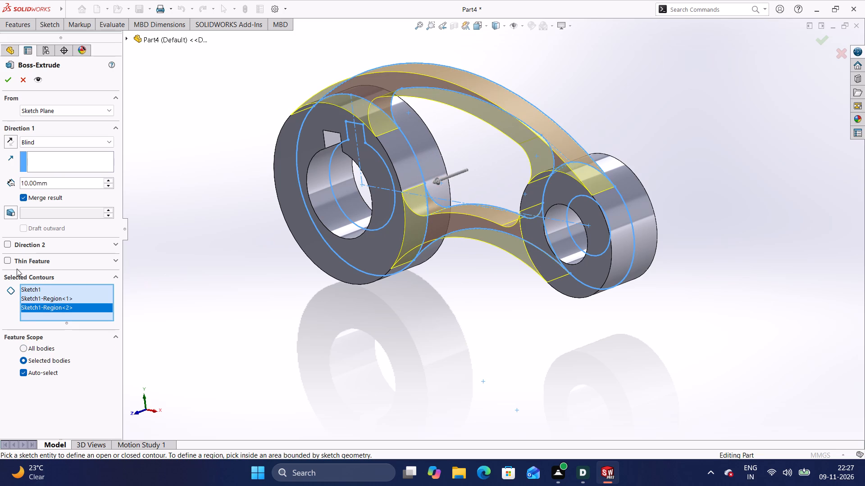
click(8, 243)
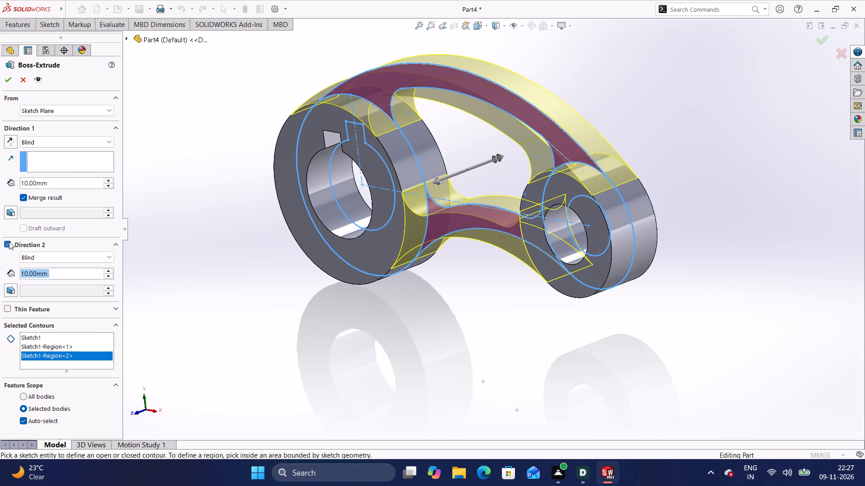
click(52, 182)
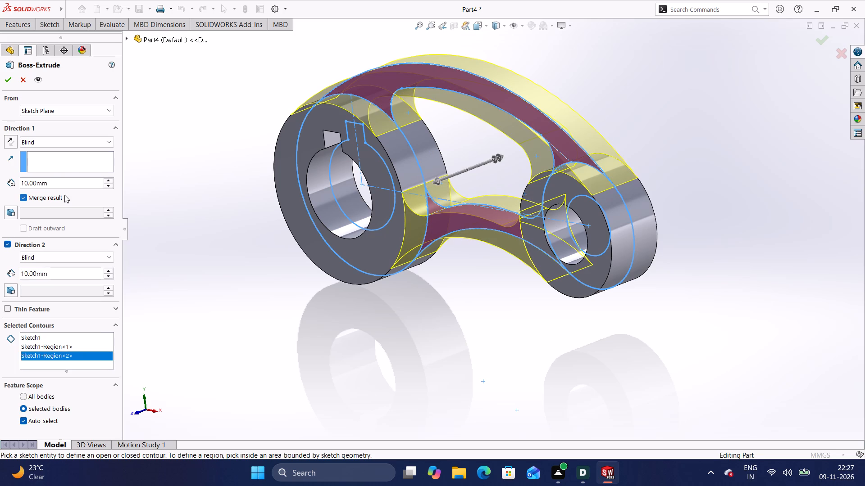
key(BackSpace)
key(BackSpace)
key(BackSpace)
key(BackSpace)
key(BackSpace)
key(BackSpace)
key(BackSpace)
key(BackSpace)
key(5)
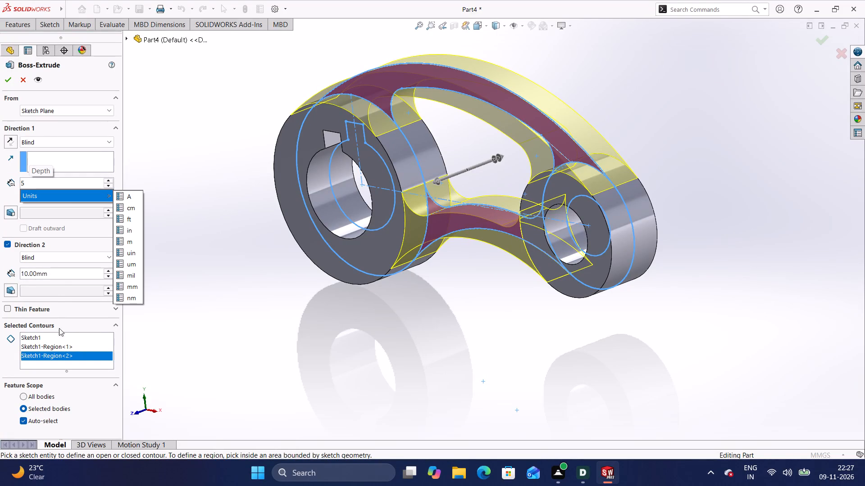
click(50, 268)
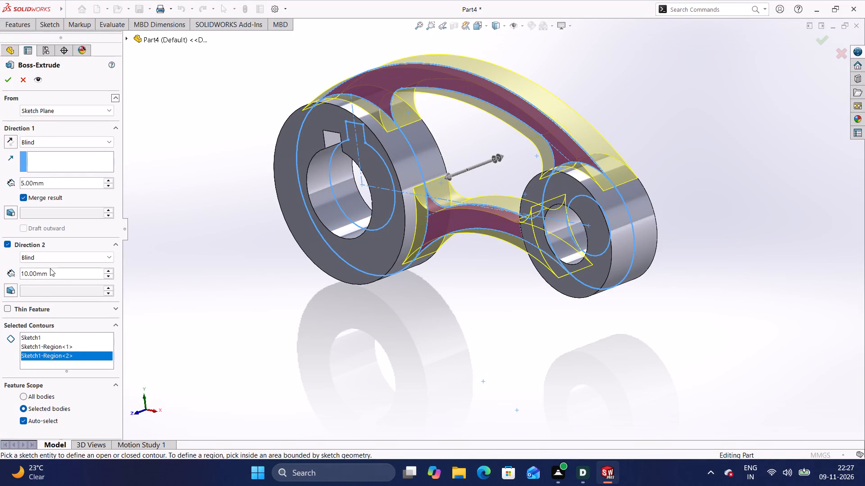
click(50, 272)
key(BackSpace)
key(BackSpace)
key(BackSpace)
key(BackSpace)
key(BackSpace)
key(BackSpace)
key(BackSpace)
key(5)
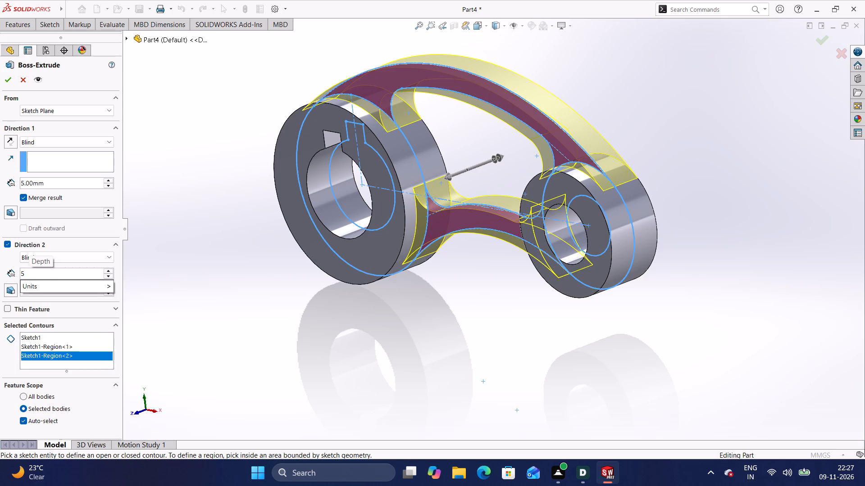
click(7, 80)
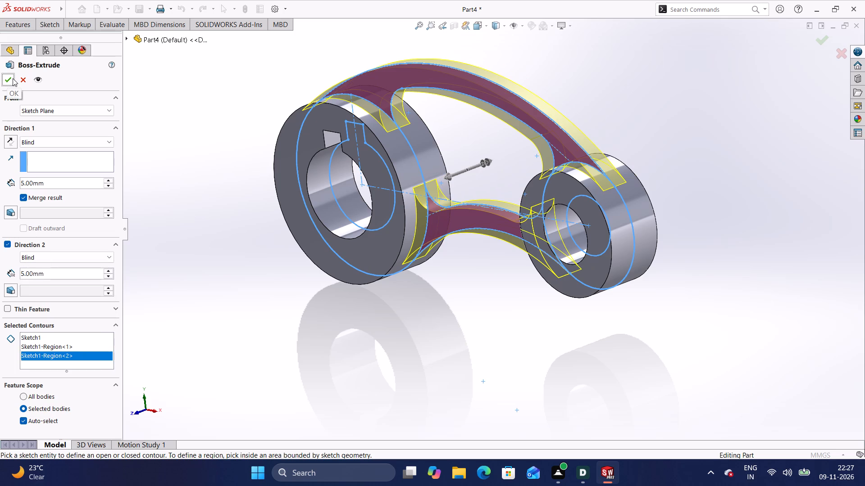
click(9, 80)
click(199, 232)
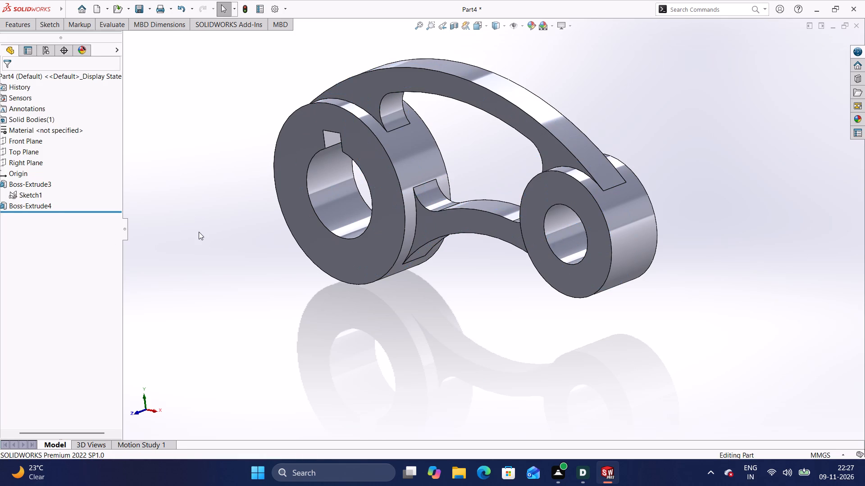
Examine the link from several sides, checking how the curved ribs join the keyed boss and the small boss.
scroll(302, 287, down, 1)
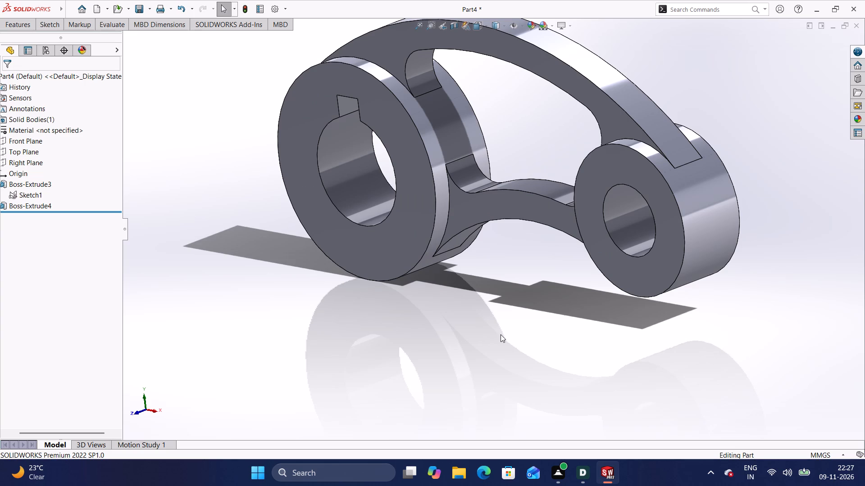
shift+middle_drag(536, 361, 630, 355)
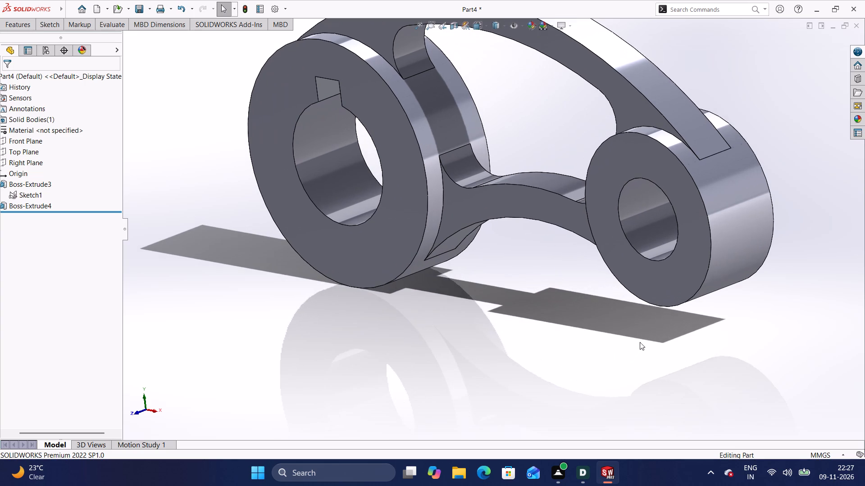
key(Escape)
scroll(629, 336, down, 2)
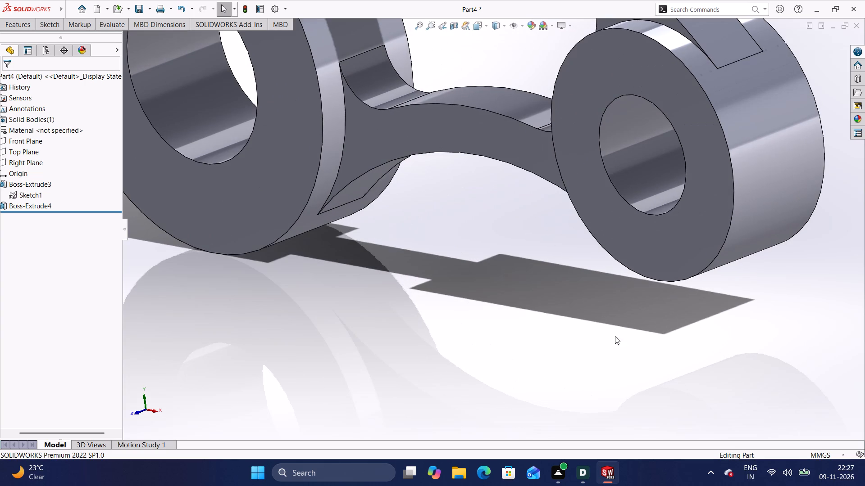
shift+middle_drag(578, 340, 673, 348)
scroll(683, 332, down, 3)
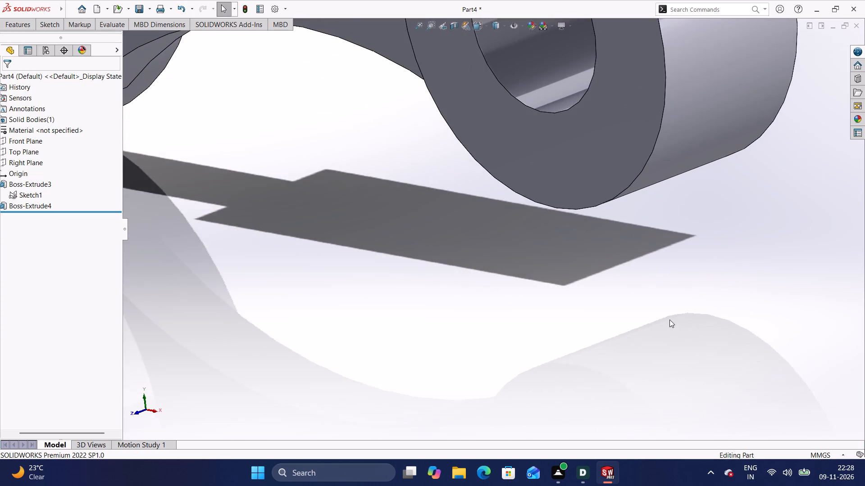
scroll(667, 315, down, 4)
scroll(619, 321, up, 11)
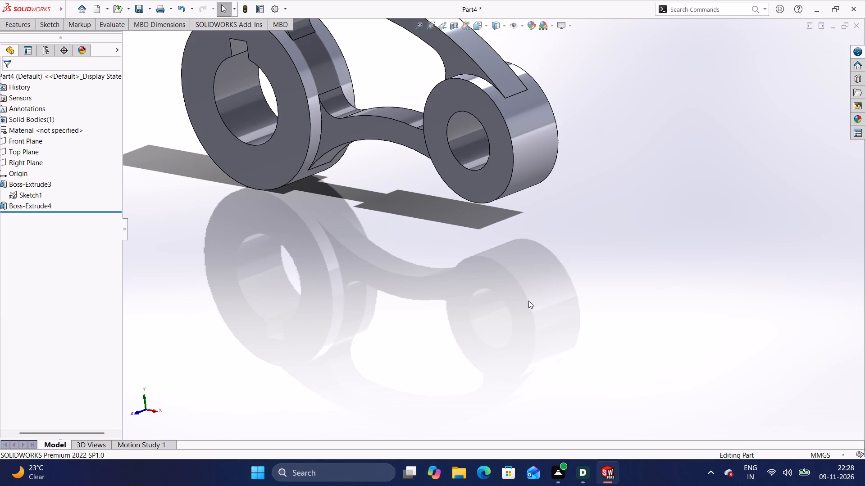
scroll(528, 300, up, 2)
scroll(651, 206, down, 1)
middle_drag(651, 206, 651, 210)
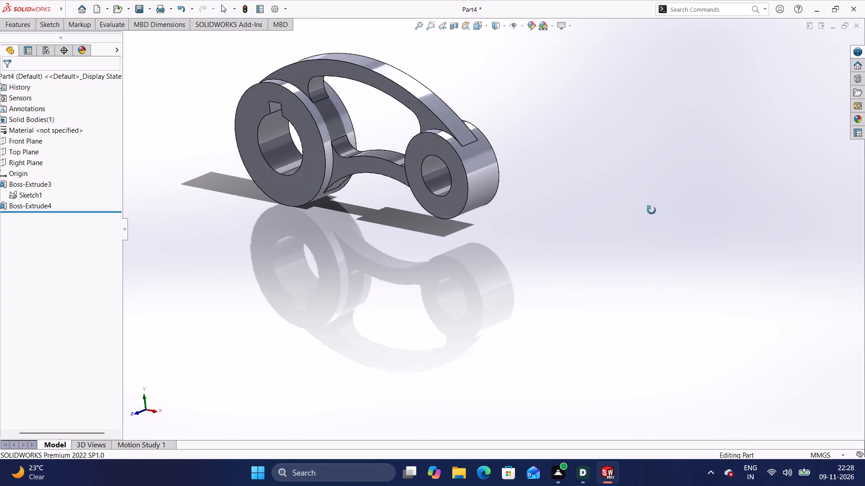
middle_drag(651, 210, 578, 377)
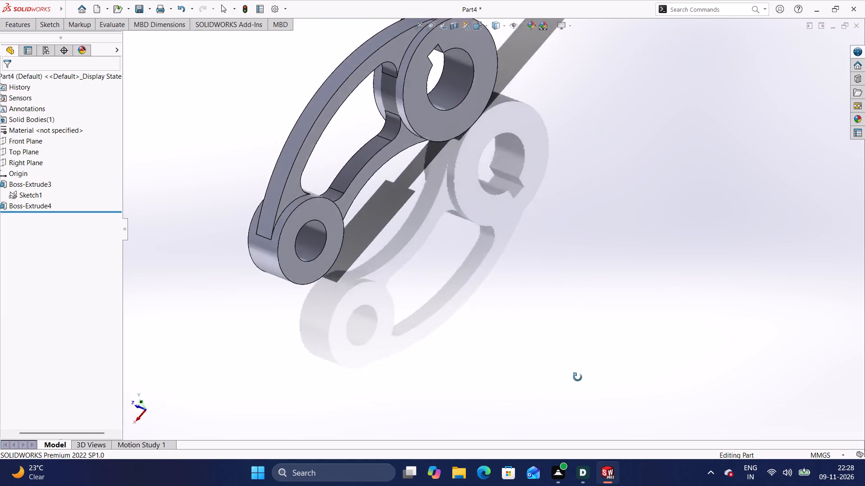
middle_drag(578, 377, 700, 362)
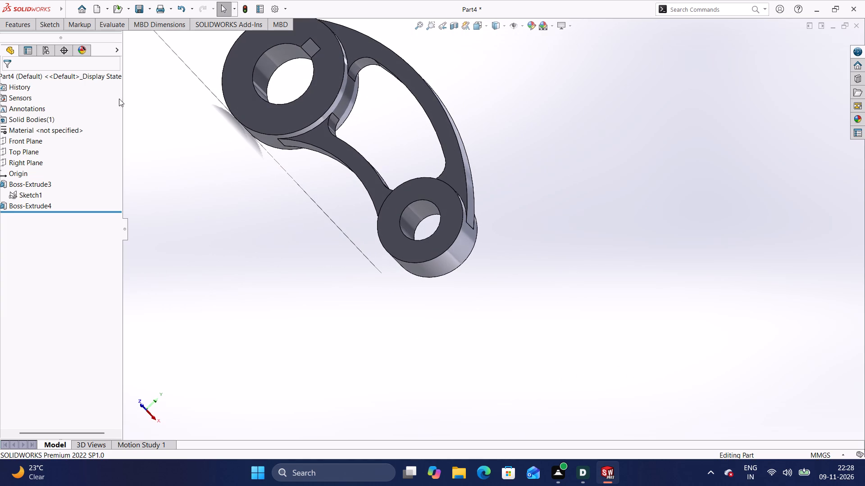
scroll(147, 88, up, 2)
middle_drag(247, 134, 203, 189)
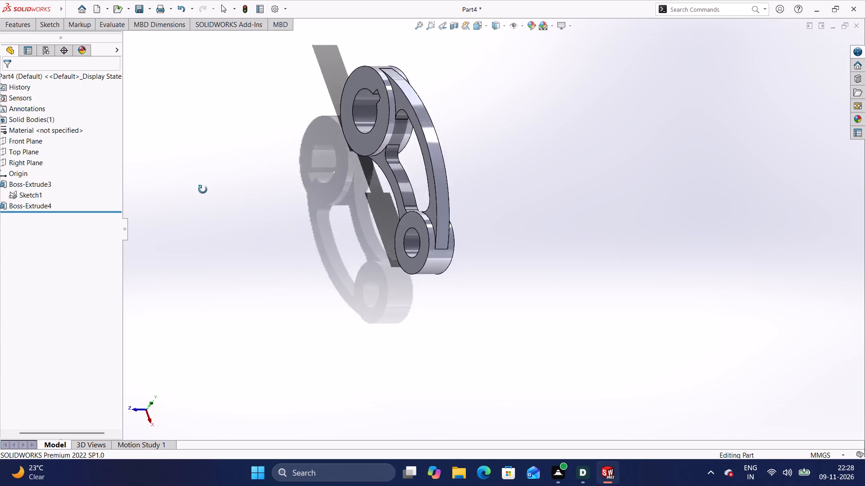
middle_drag(203, 189, 109, 178)
middle_drag(427, 349, 351, 352)
middle_drag(545, 171, 693, 216)
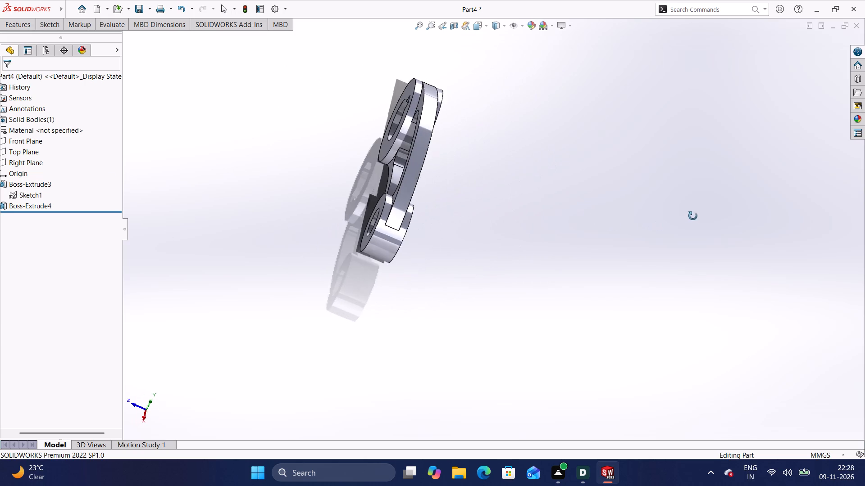
middle_drag(693, 216, 693, 216)
middle_drag(328, 400, 467, 369)
middle_drag(340, 224, 334, 255)
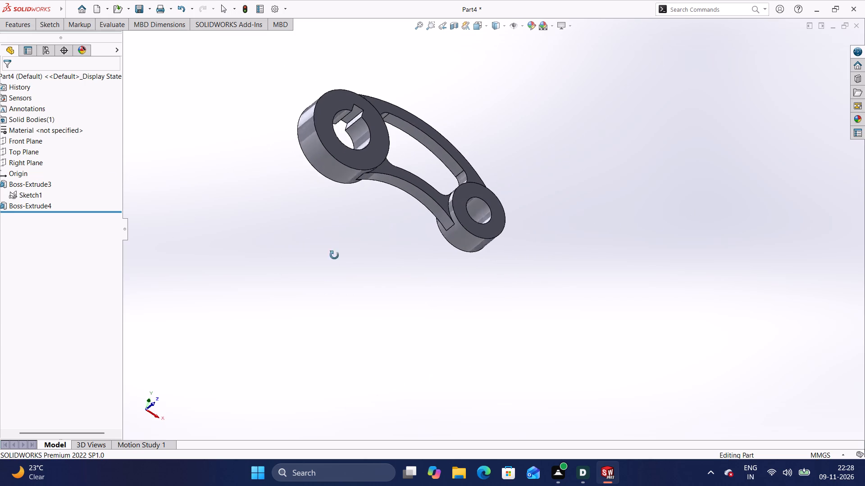
middle_drag(334, 255, 312, 340)
middle_drag(323, 247, 284, 282)
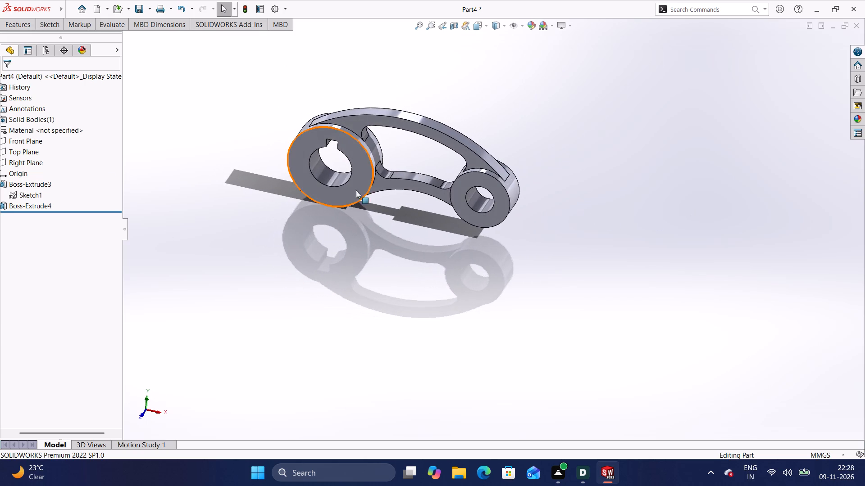
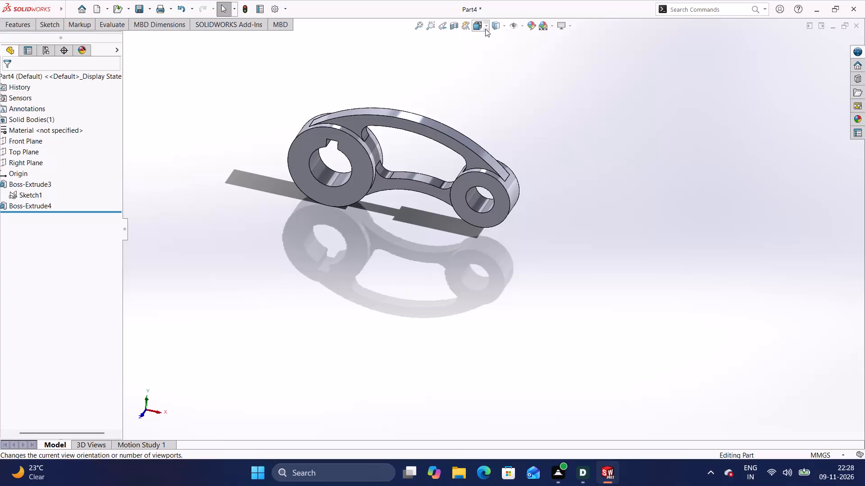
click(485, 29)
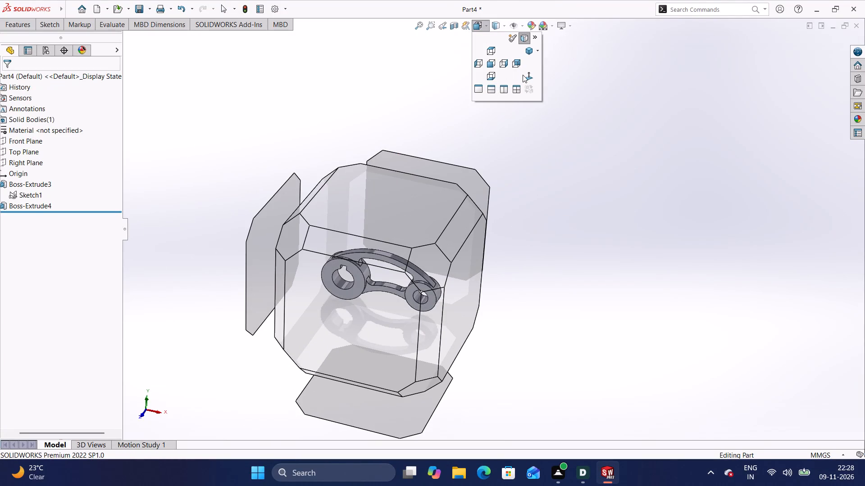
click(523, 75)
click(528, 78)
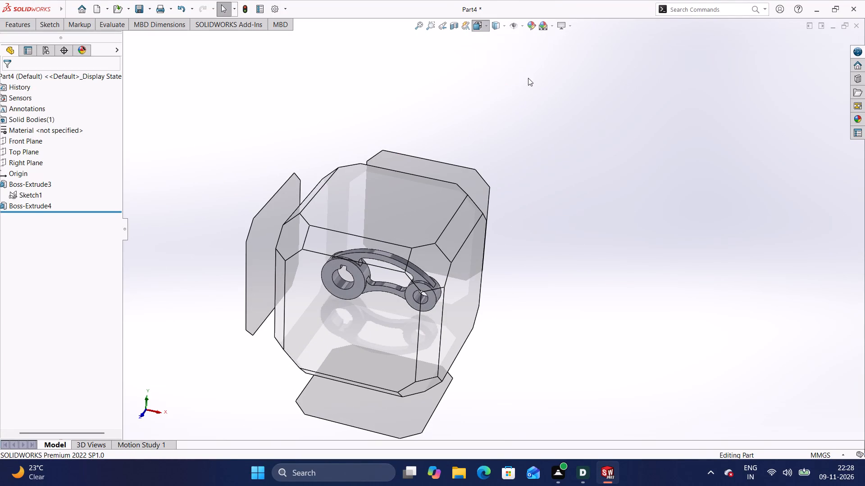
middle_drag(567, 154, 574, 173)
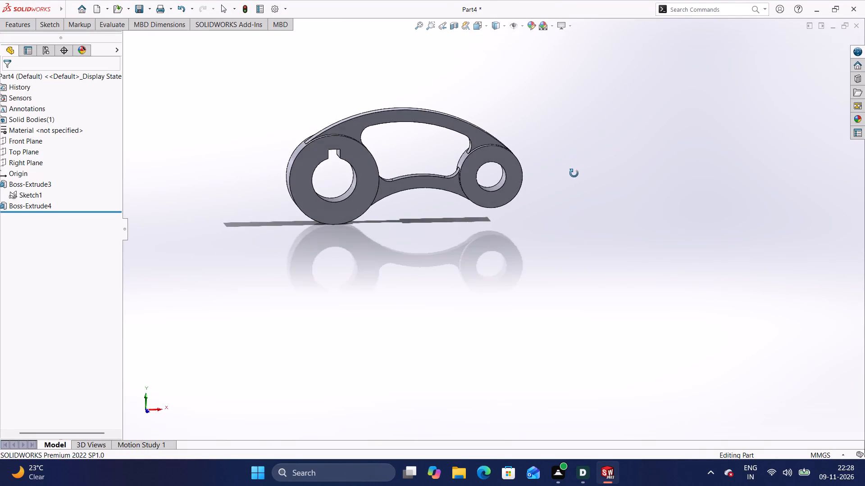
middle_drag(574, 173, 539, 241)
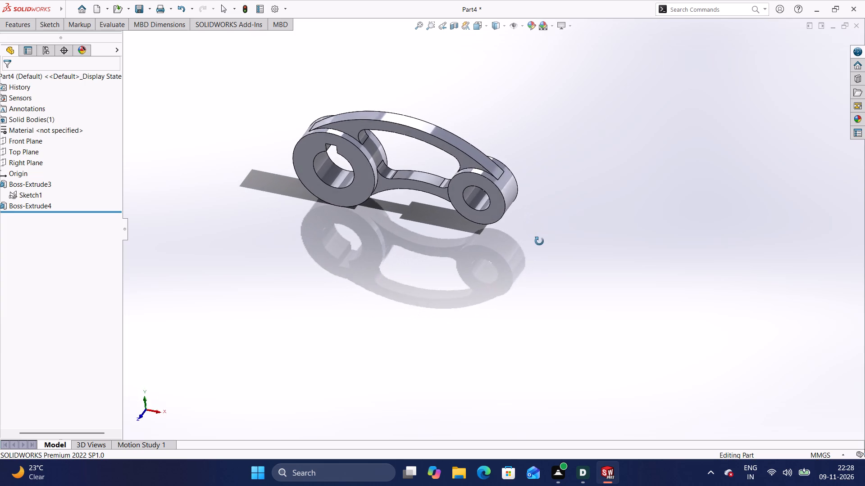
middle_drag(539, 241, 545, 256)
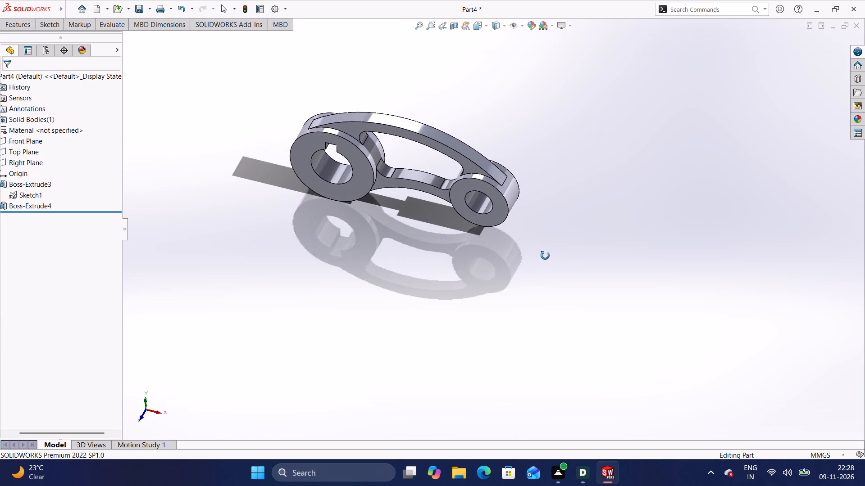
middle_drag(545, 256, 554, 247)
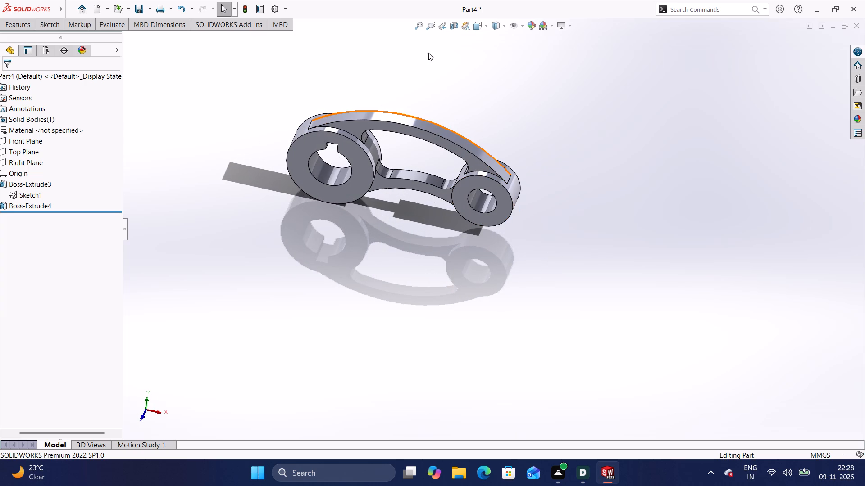
Turn off Shadows In Shaded Mode for the part display.
click(568, 28)
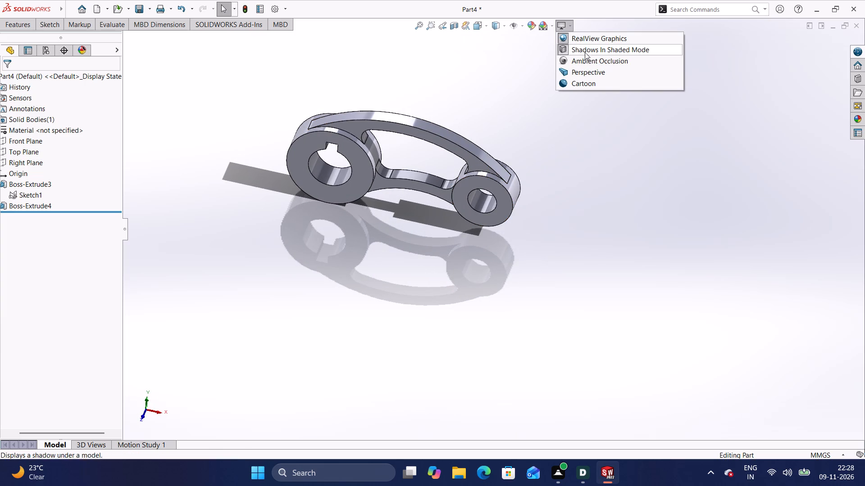
click(596, 51)
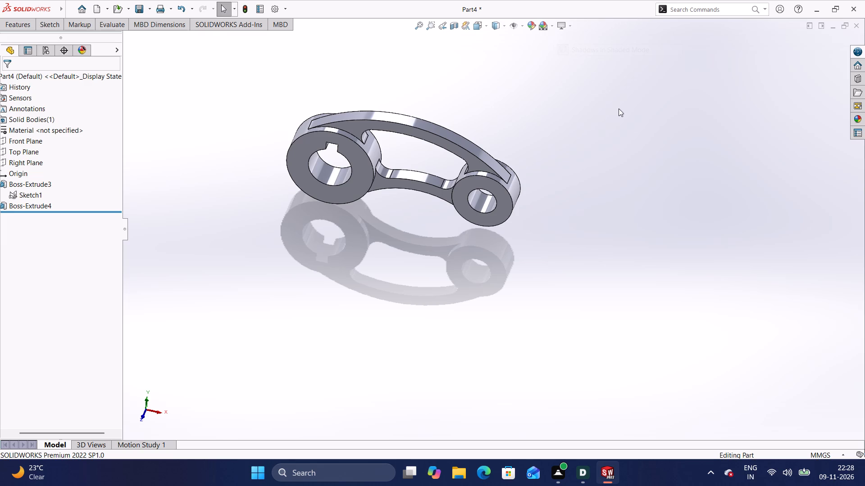
Apply the blue textured plastic appearance from the Plastic appearances to the whole link part.
click(851, 118)
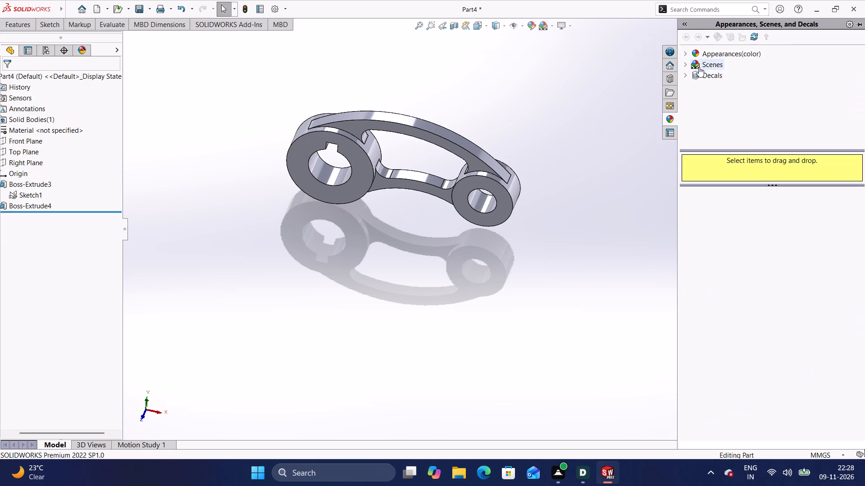
click(687, 55)
click(721, 70)
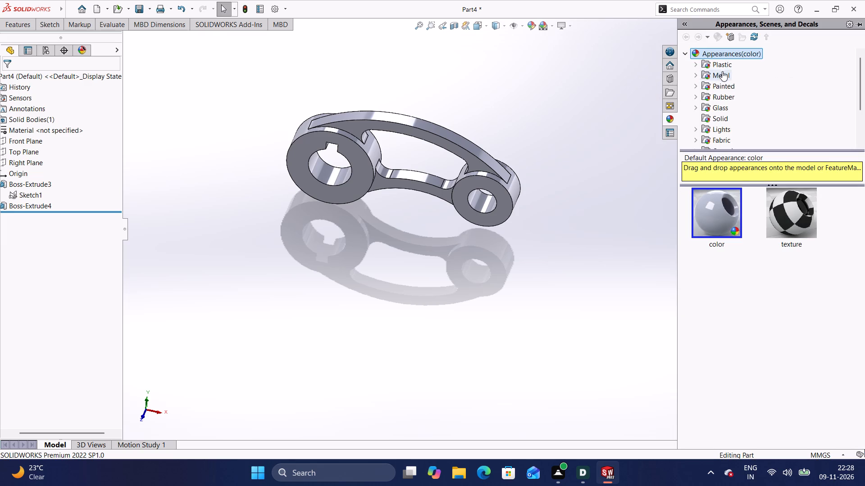
scroll(754, 188, down, 10)
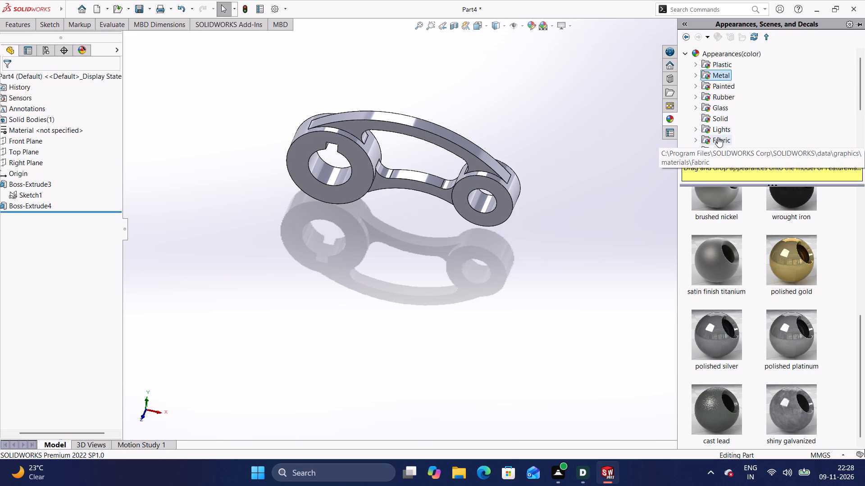
scroll(718, 137, down, 5)
scroll(717, 112, up, 6)
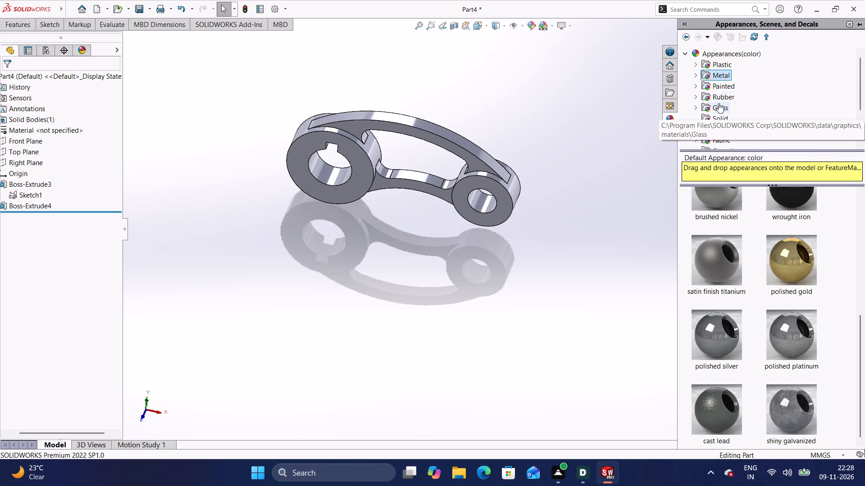
click(719, 65)
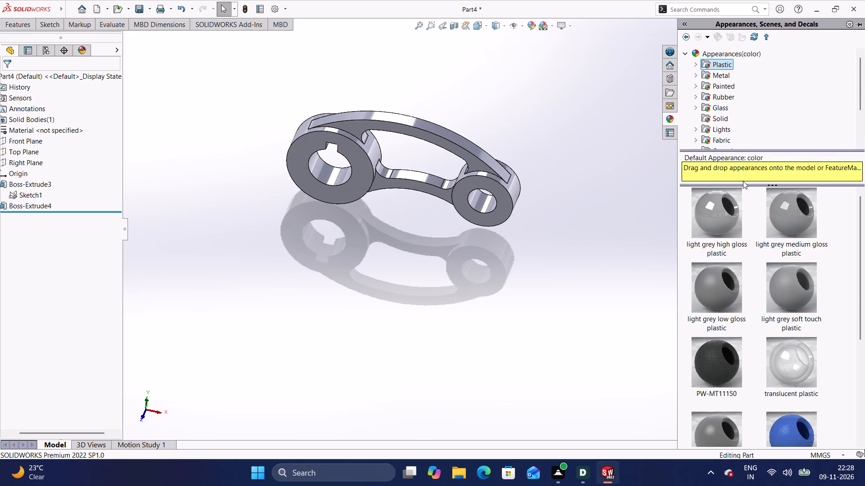
scroll(765, 275, down, 4)
drag(791, 266, 564, 204)
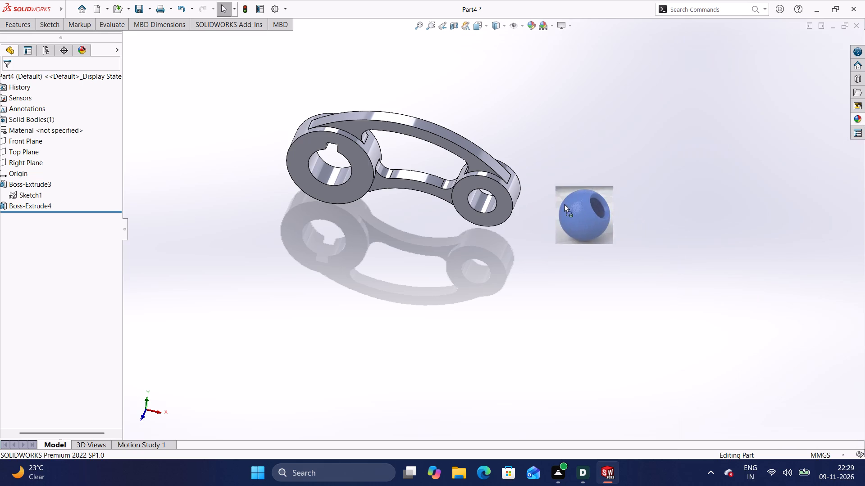
drag(564, 204, 501, 187)
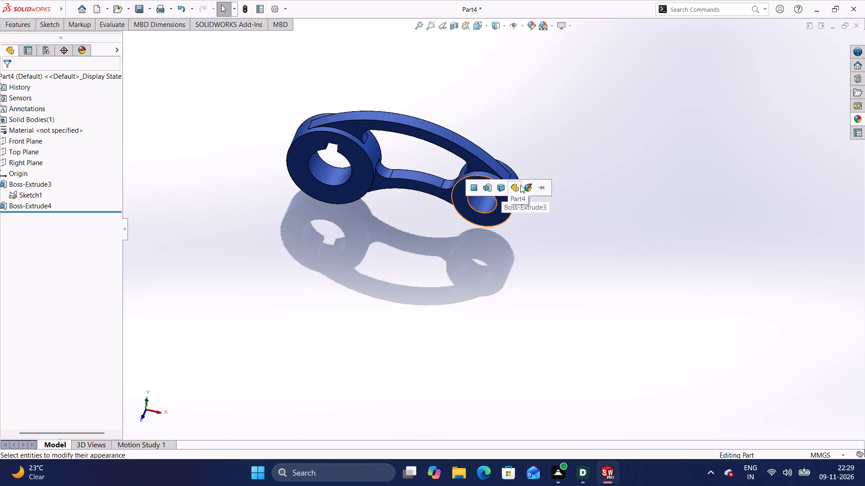
click(525, 187)
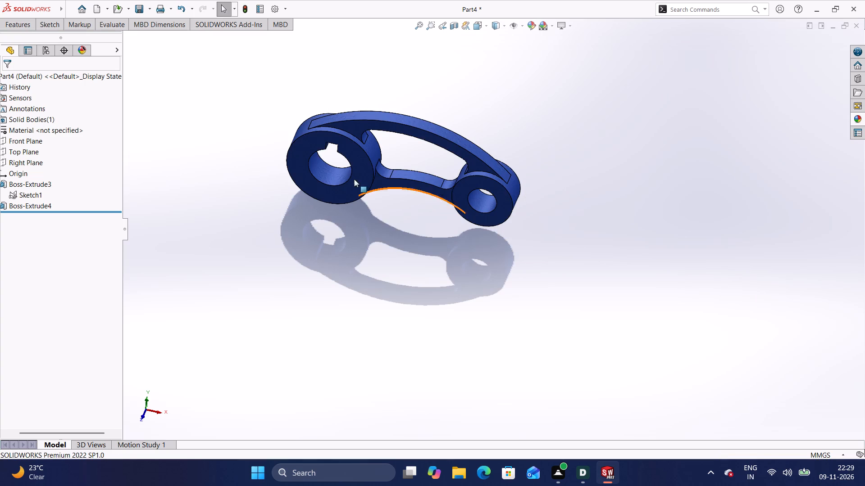
Examine the blue link part from all sides, including both bosses, the keyway and the connecting arms.
middle_drag(596, 274, 560, 297)
scroll(596, 274, down, 1)
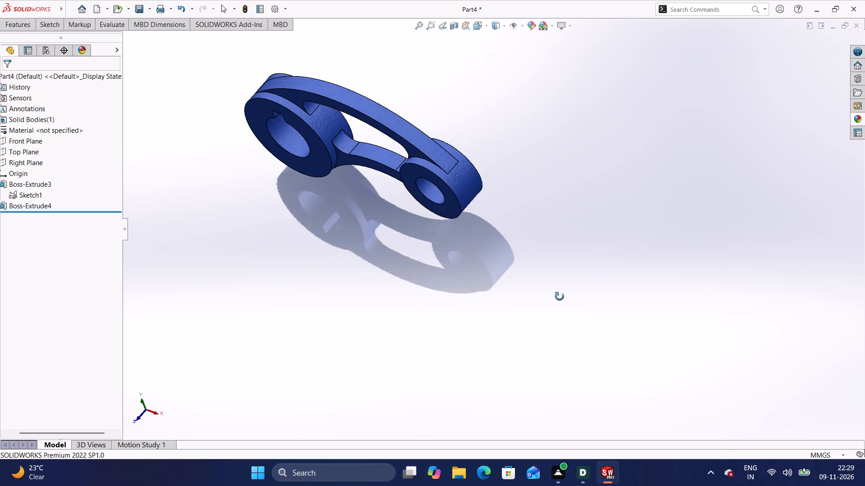
middle_drag(560, 297, 491, 352)
middle_drag(466, 197, 628, 198)
middle_drag(306, 173, 636, 236)
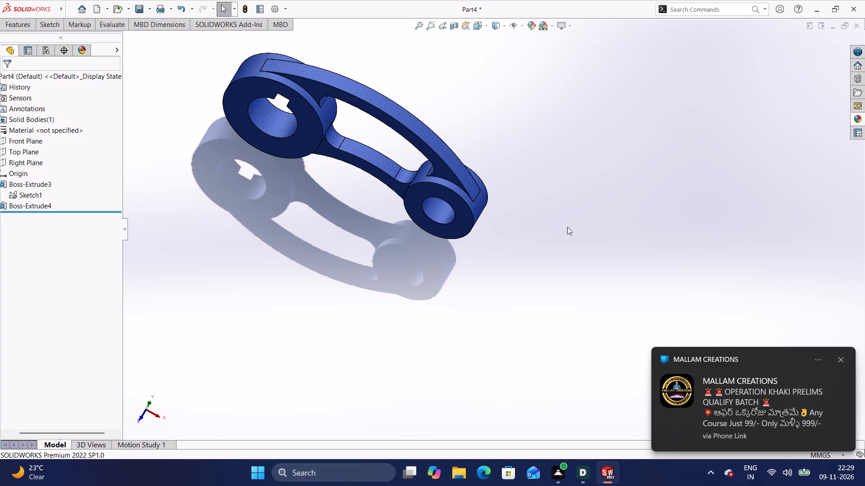
scroll(445, 195, up, 2)
scroll(433, 144, up, 3)
scroll(432, 187, up, 3)
scroll(433, 192, down, 8)
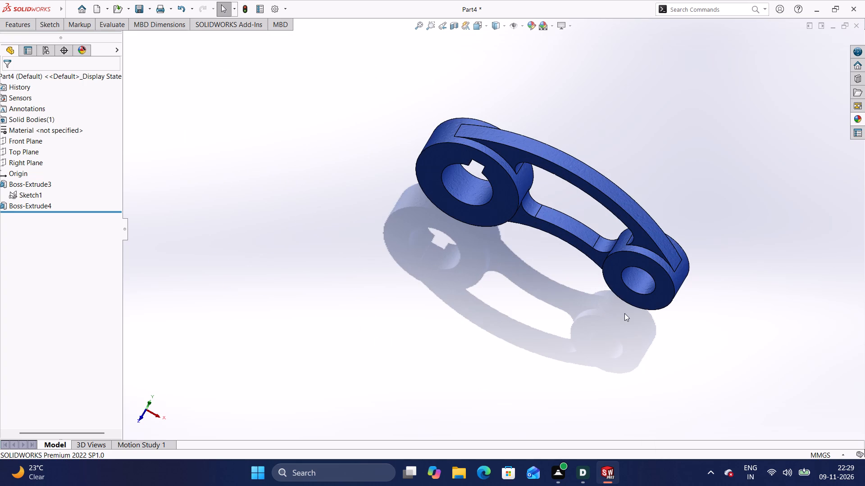
middle_drag(624, 313, 612, 273)
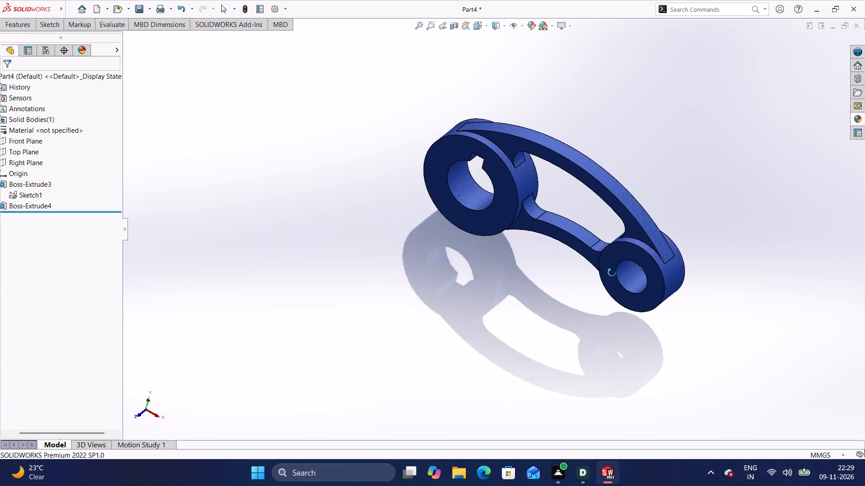
middle_drag(612, 273, 507, 261)
shift+middle_drag(597, 262, 610, 272)
shift+scroll(565, 250, up, 2)
scroll(487, 224, up, 3)
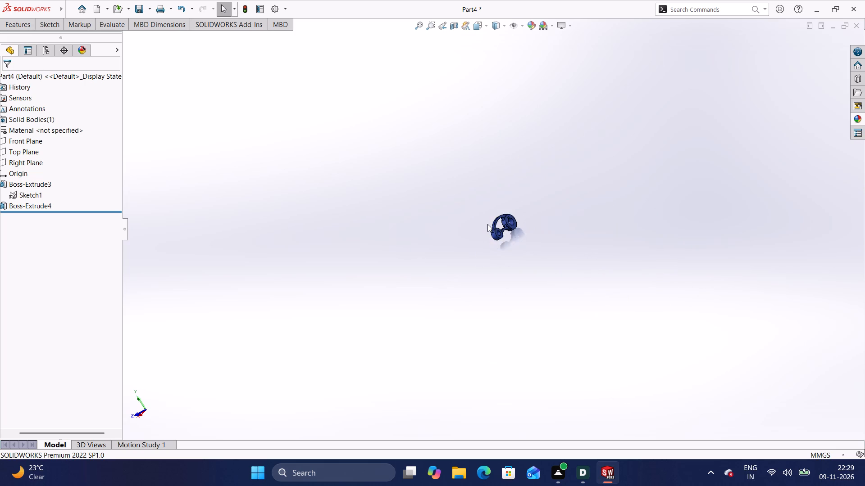
scroll(487, 224, down, 8)
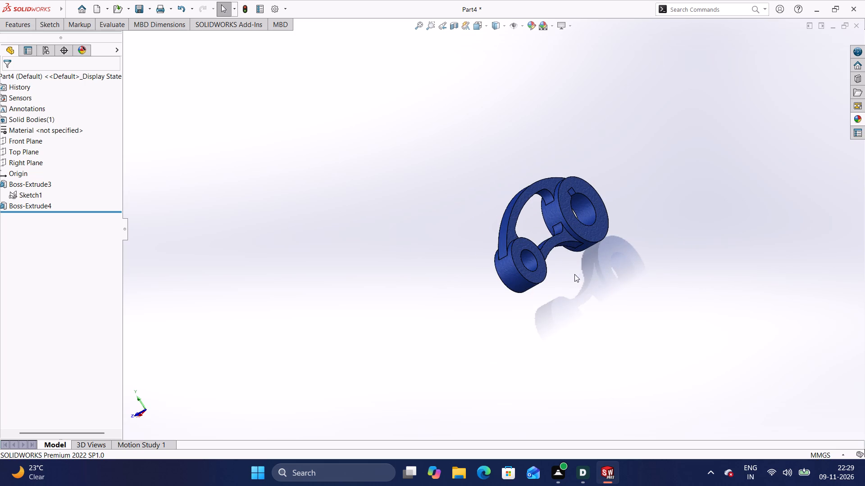
shift+middle_drag(570, 274, 592, 283)
shift+scroll(596, 278, down, 1)
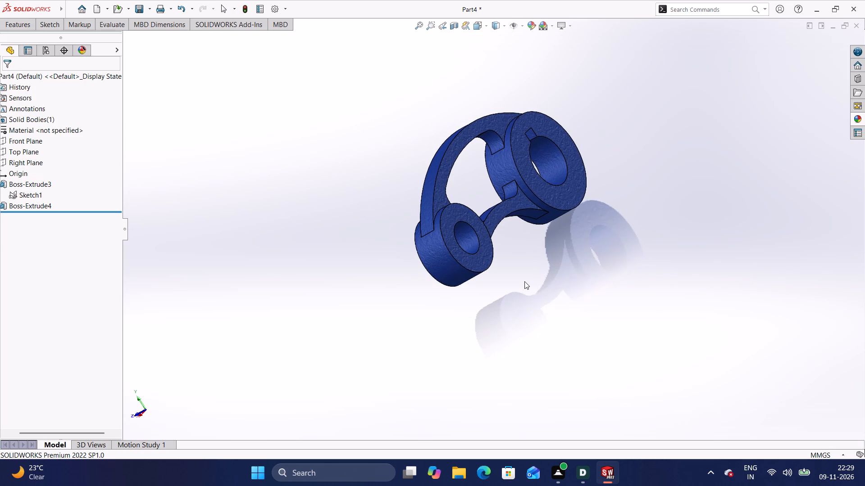
shift+middle_drag(524, 281, 575, 289)
shift+middle_drag(614, 259, 630, 267)
shift+middle_drag(502, 289, 600, 281)
shift+scroll(470, 227, up, 4)
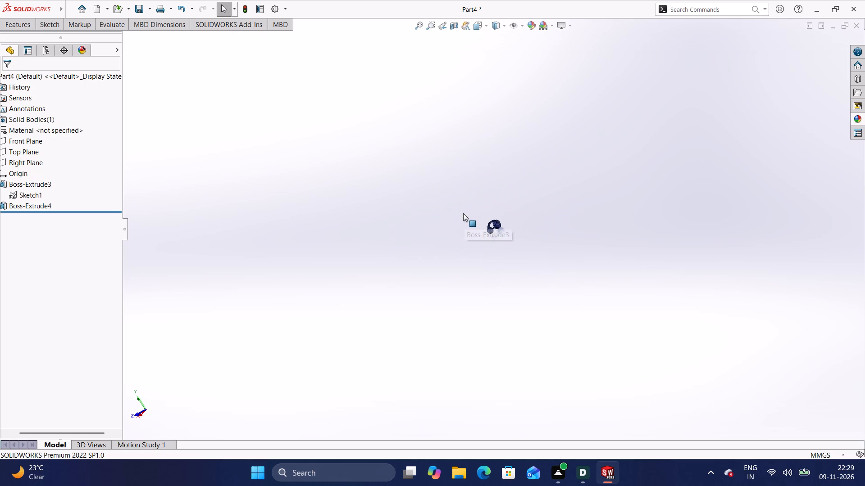
shift+scroll(463, 213, up, 1)
shift+scroll(492, 229, down, 8)
scroll(505, 241, down, 8)
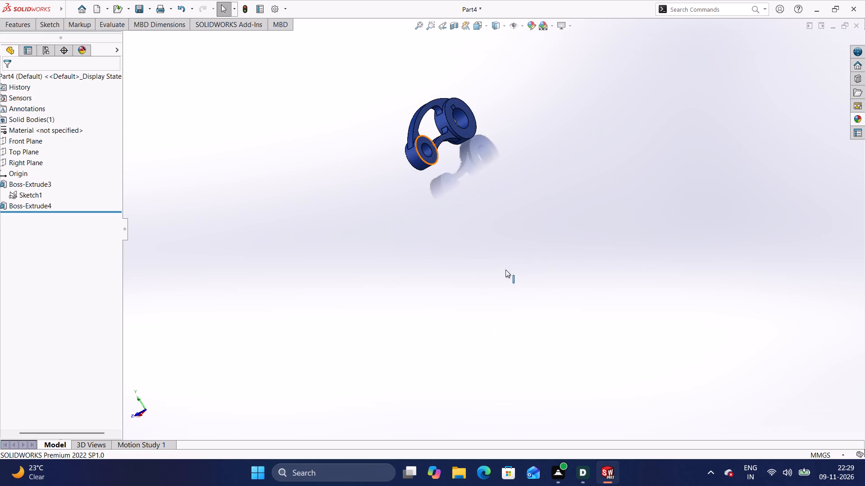
click(482, 260)
middle_drag(449, 234, 509, 321)
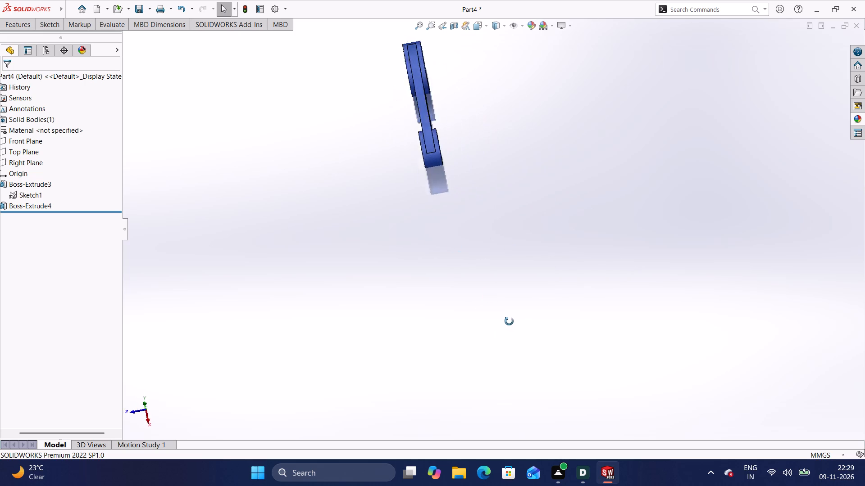
middle_drag(509, 321, 563, 301)
middle_drag(374, 189, 405, 269)
scroll(350, 29, up, 5)
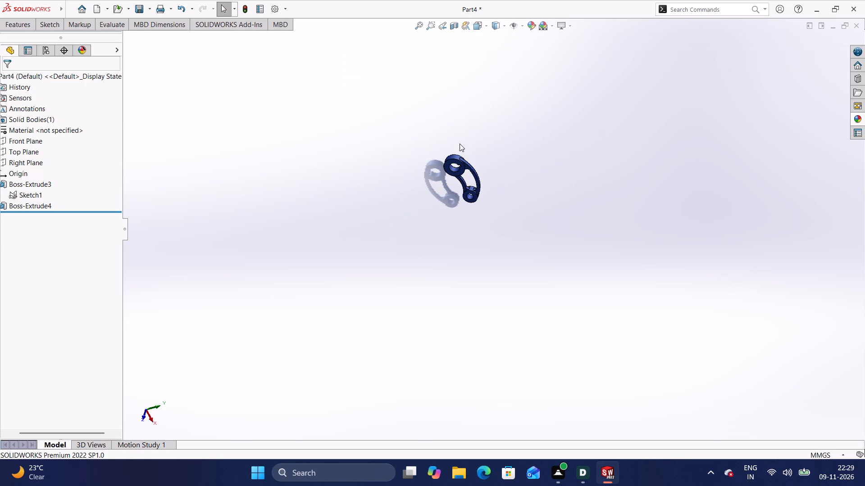
scroll(460, 144, down, 3)
scroll(512, 298, up, 5)
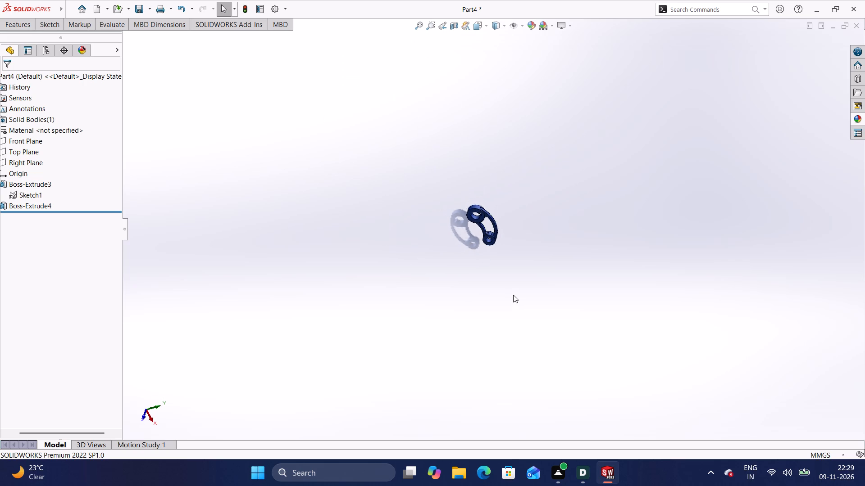
scroll(513, 295, up, 2)
scroll(498, 270, down, 8)
scroll(538, 60, up, 2)
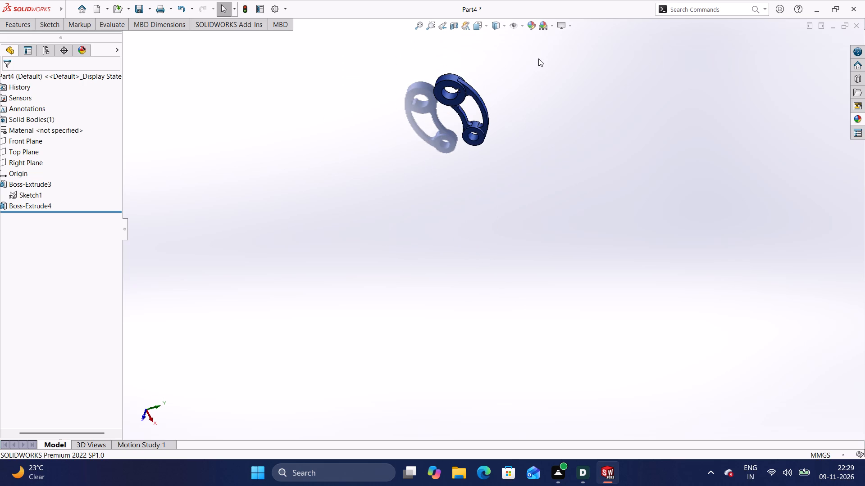
scroll(538, 58, up, 2)
scroll(503, 136, up, 4)
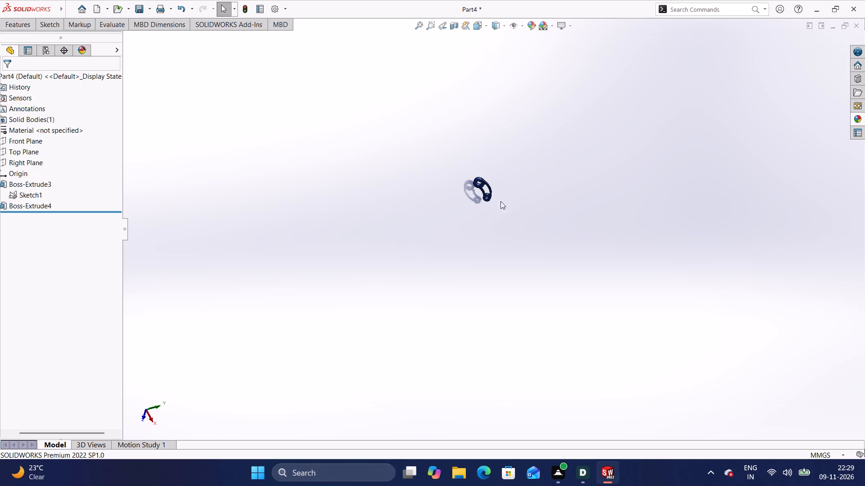
scroll(484, 192, up, 3)
scroll(489, 206, down, 9)
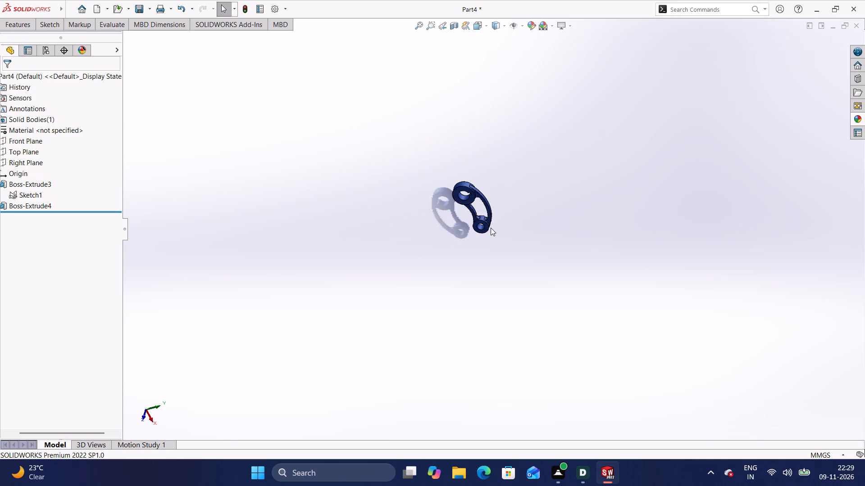
scroll(491, 228, down, 7)
middle_drag(472, 286, 434, 278)
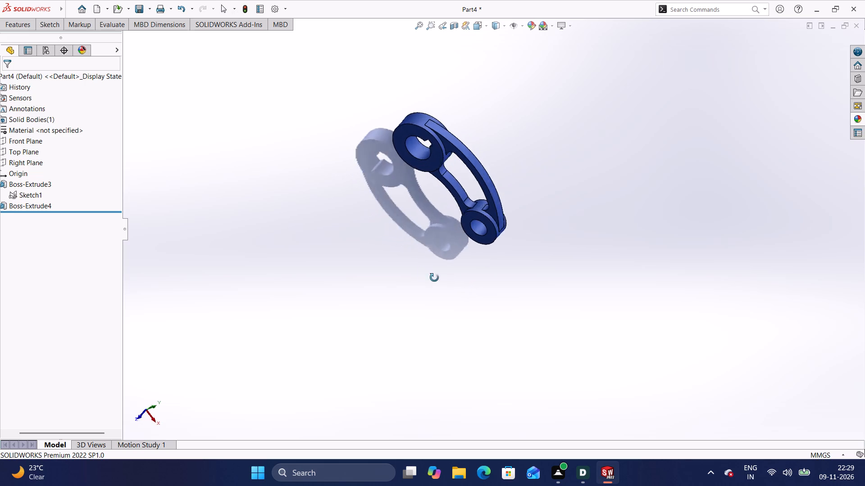
middle_drag(434, 278, 306, 261)
middle_drag(547, 184, 629, 198)
scroll(554, 189, down, 1)
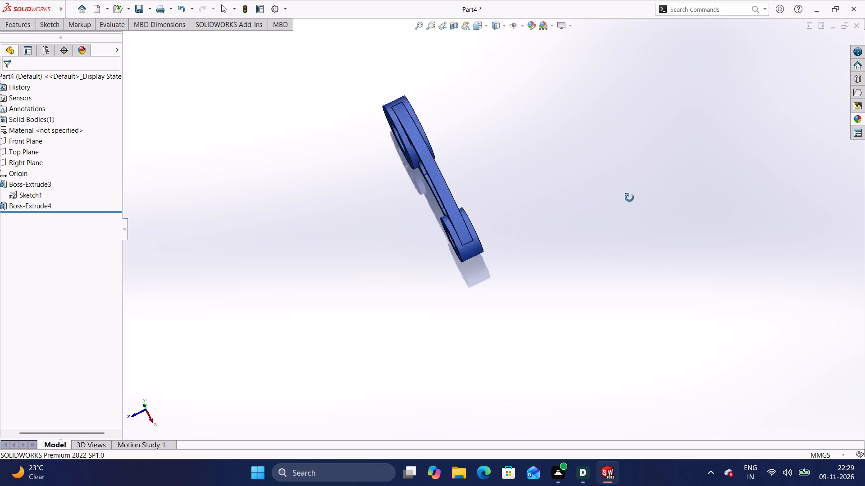
middle_drag(629, 198, 678, 147)
middle_drag(446, 336, 478, 334)
middle_drag(482, 322, 313, 249)
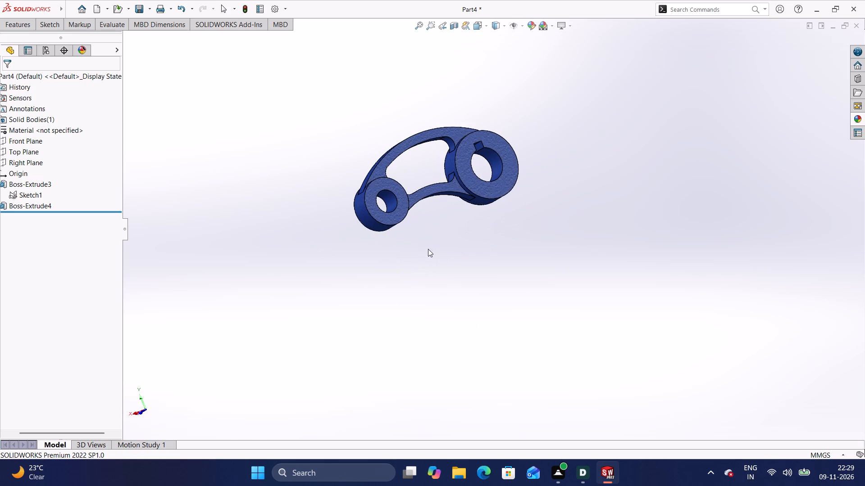
Examine the link's interior in Section View cut through the Front Plane, the Top Plane and the Right Plane.
click(455, 26)
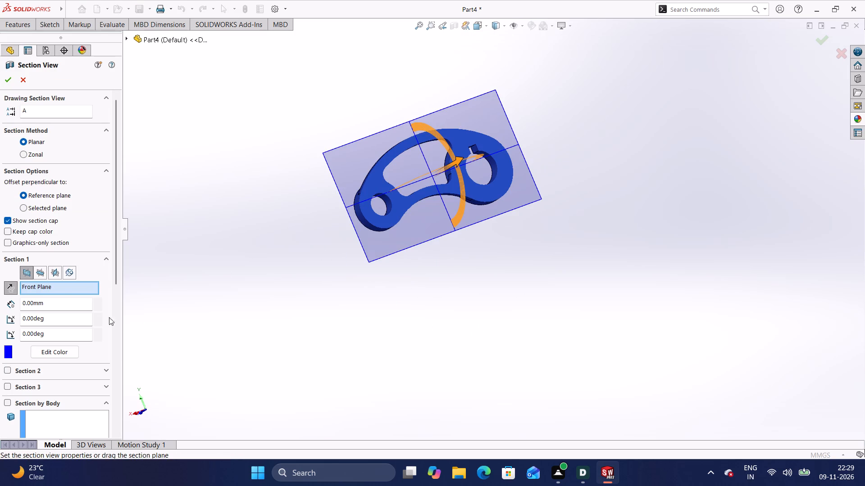
click(40, 273)
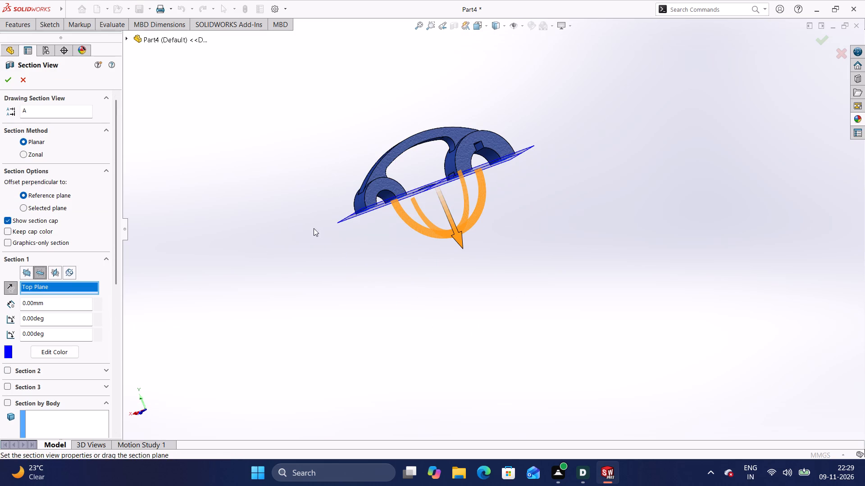
middle_drag(400, 222, 382, 128)
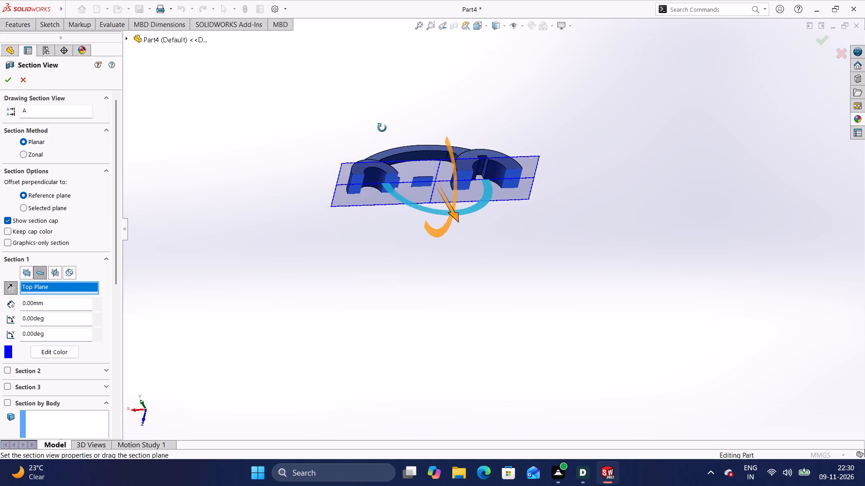
middle_drag(382, 128, 376, 90)
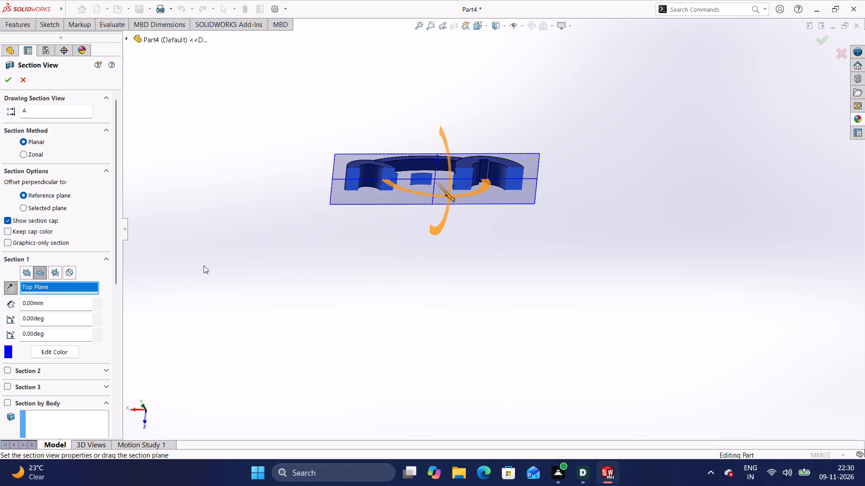
click(57, 267)
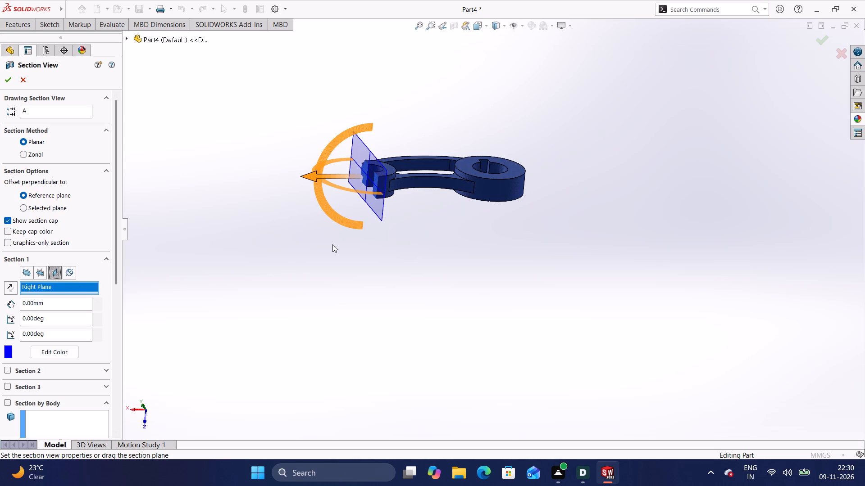
middle_drag(357, 237, 529, 156)
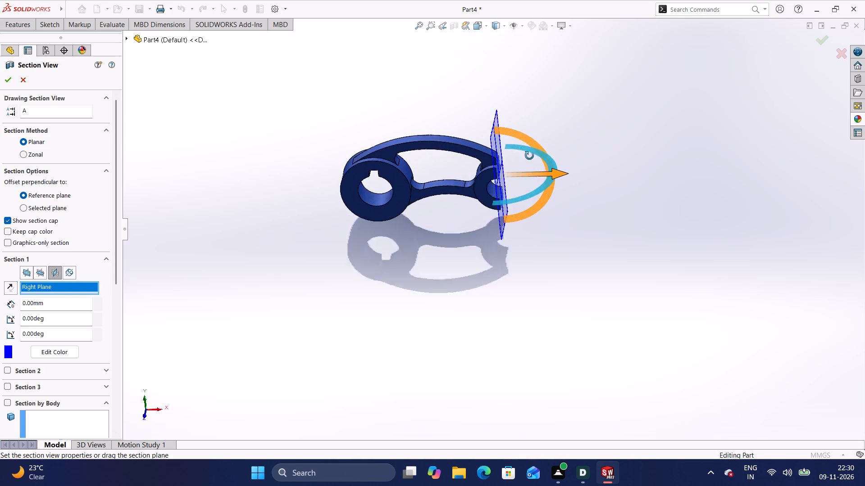
middle_drag(529, 156, 290, 240)
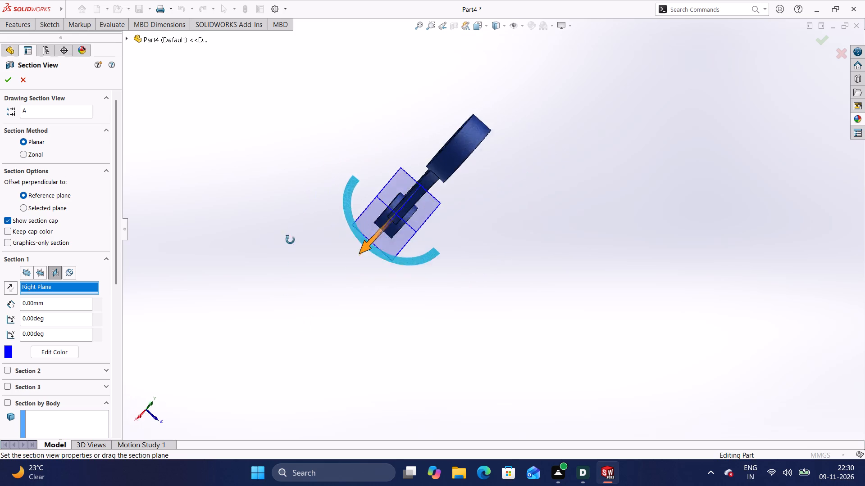
middle_drag(290, 240, 521, 179)
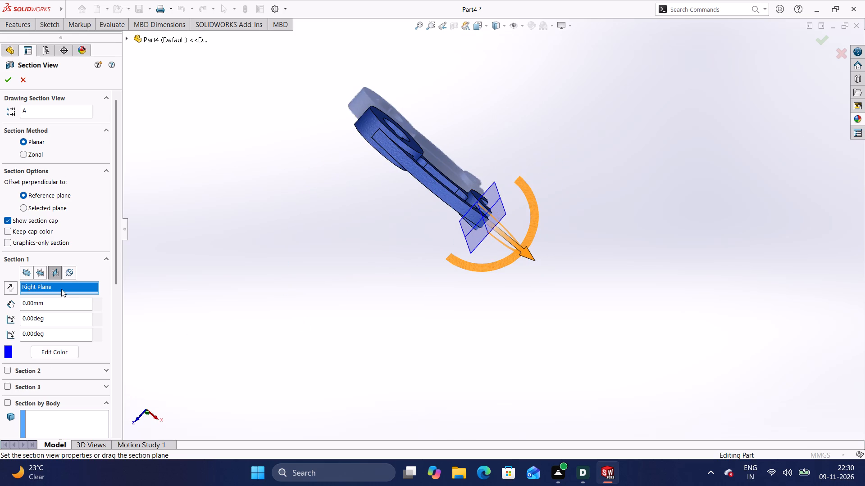
Switch the section to a custom plane definition without picking references, and examine the uncut link's bosses, keyway and arms.
click(68, 275)
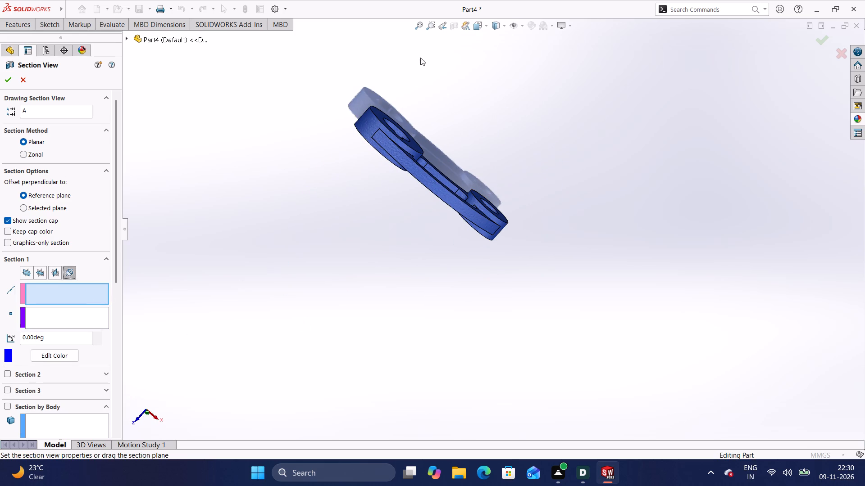
click(484, 27)
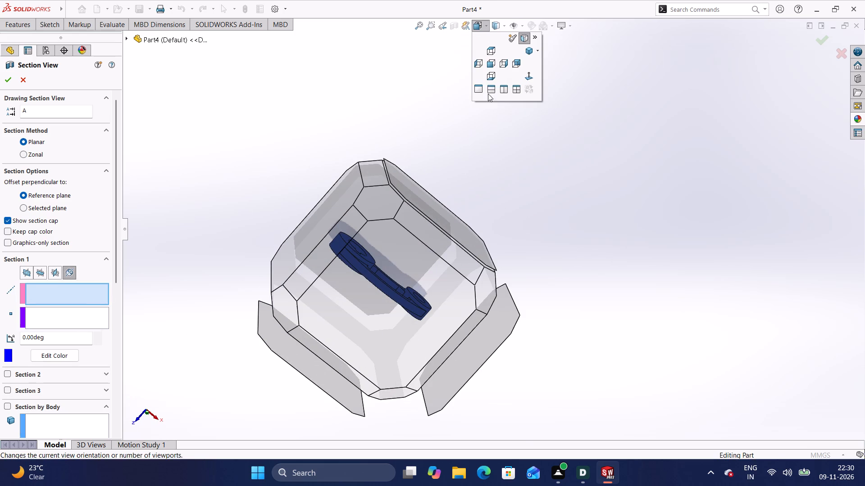
click(527, 78)
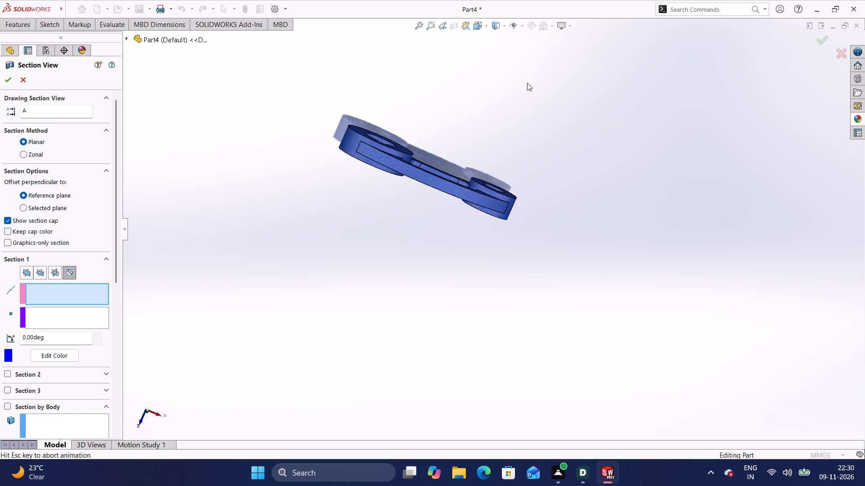
middle_drag(456, 222, 483, 285)
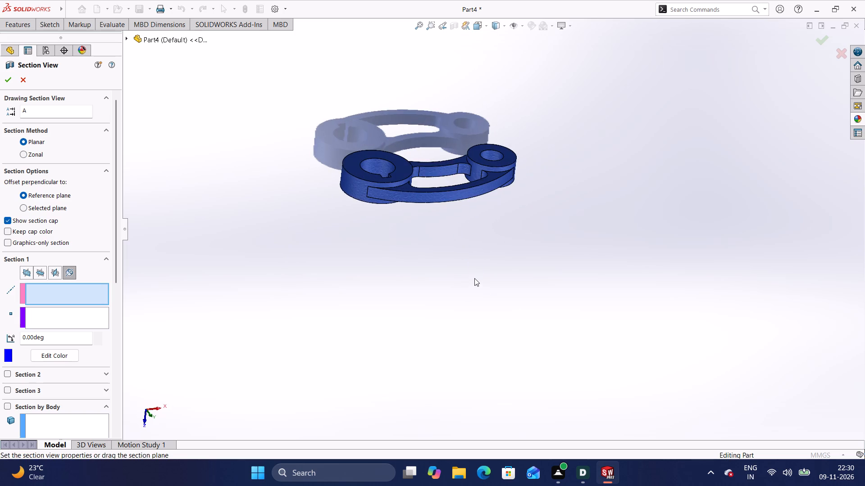
middle_drag(474, 278, 436, 121)
middle_drag(454, 234, 451, 214)
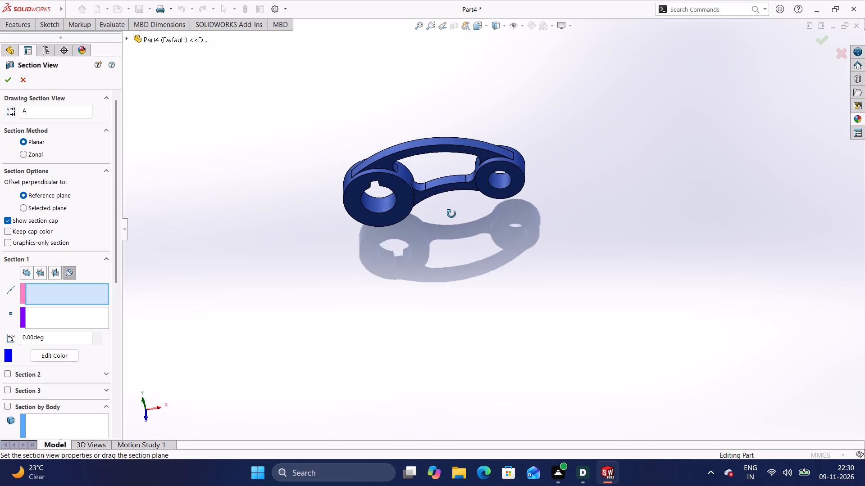
middle_drag(451, 214, 453, 187)
middle_drag(473, 230, 464, 178)
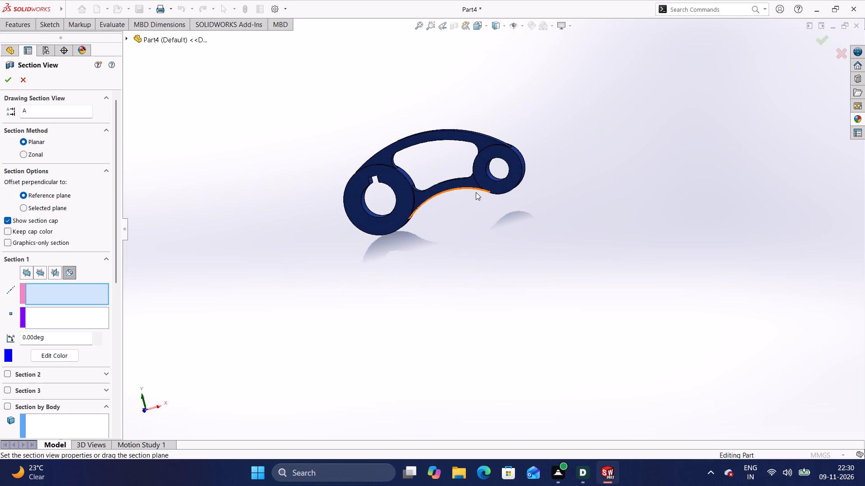
middle_drag(483, 199, 520, 184)
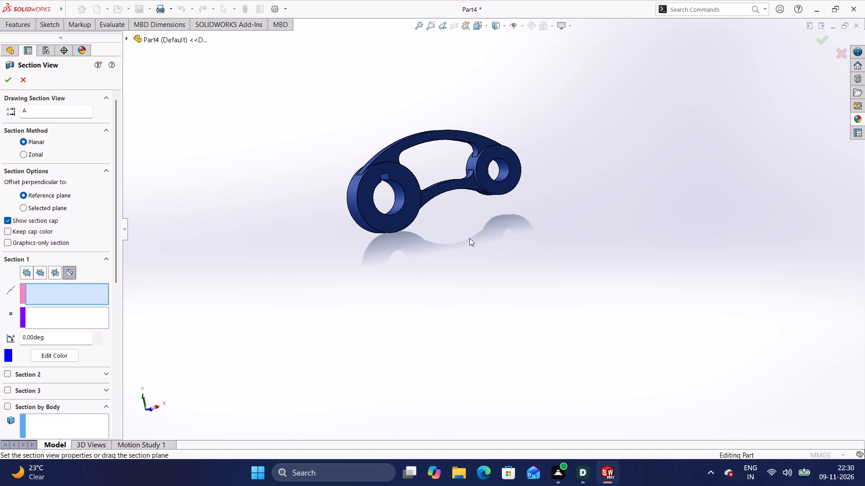
scroll(444, 247, down, 3)
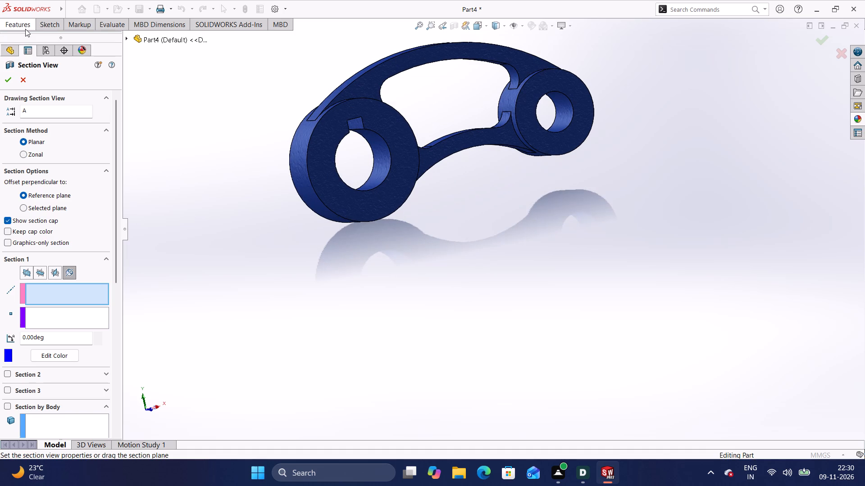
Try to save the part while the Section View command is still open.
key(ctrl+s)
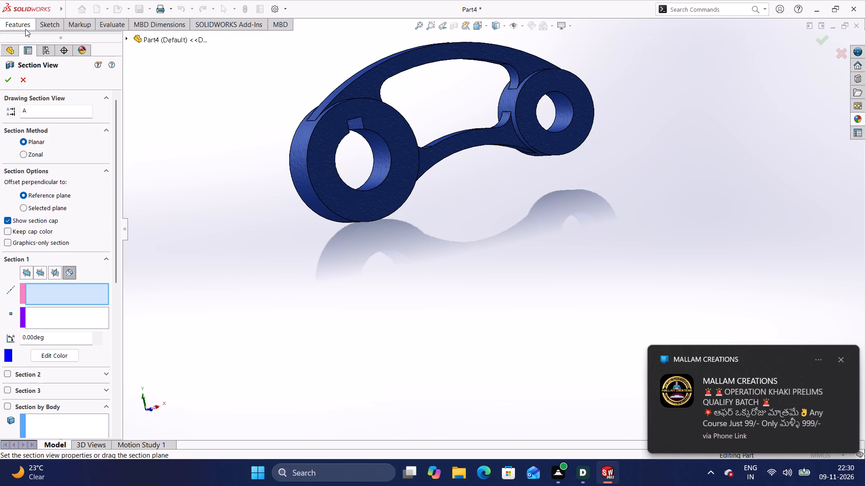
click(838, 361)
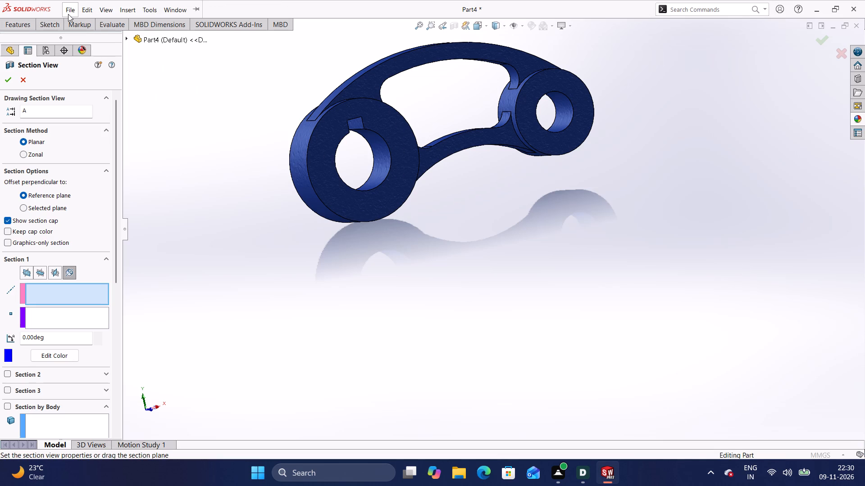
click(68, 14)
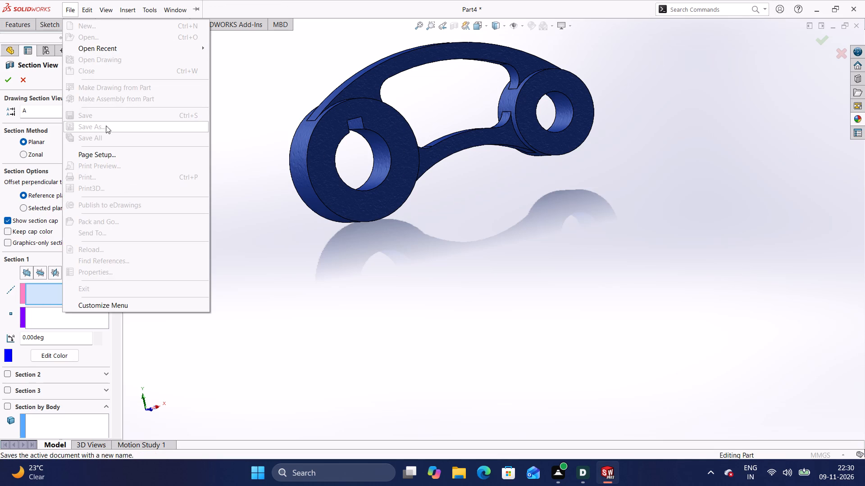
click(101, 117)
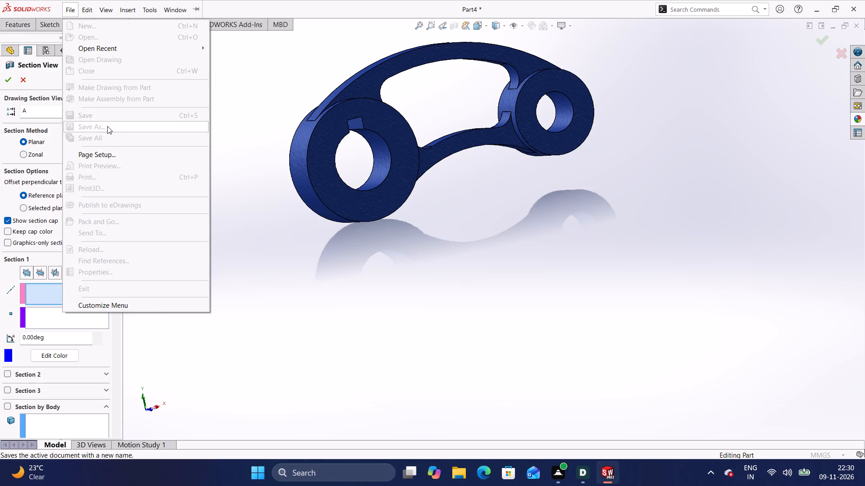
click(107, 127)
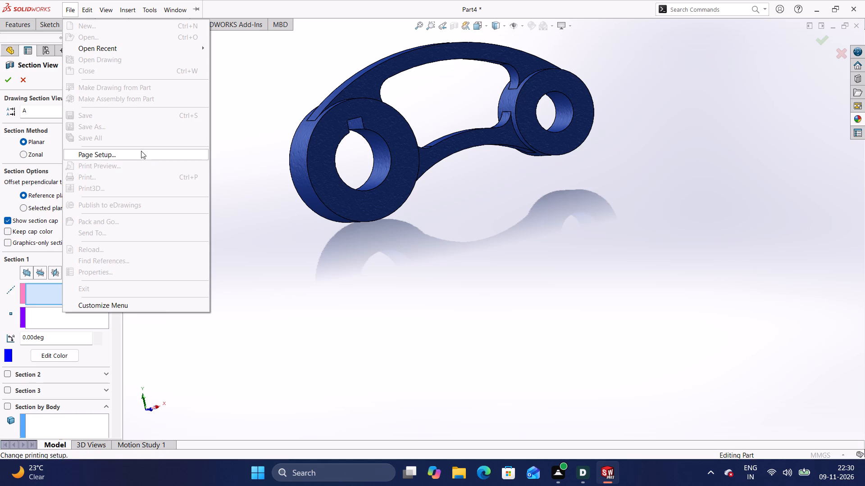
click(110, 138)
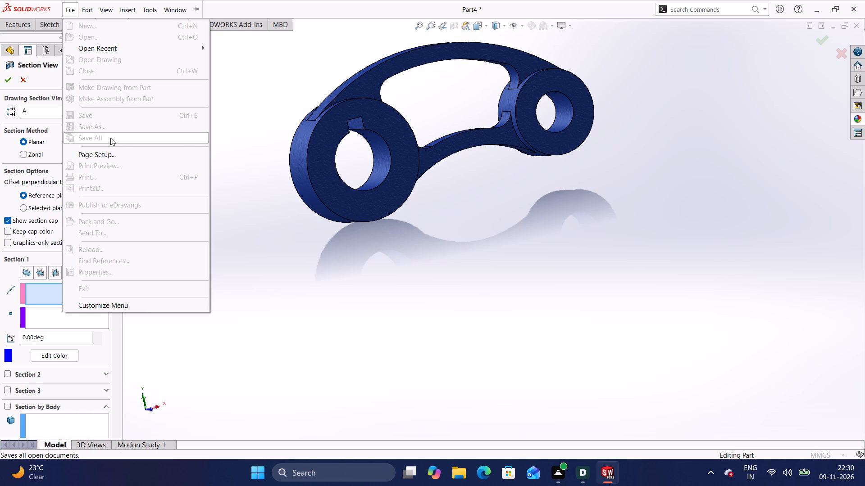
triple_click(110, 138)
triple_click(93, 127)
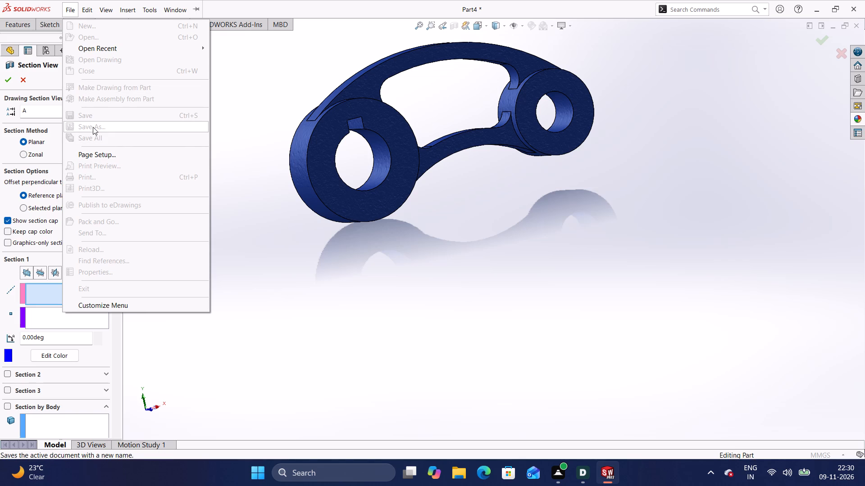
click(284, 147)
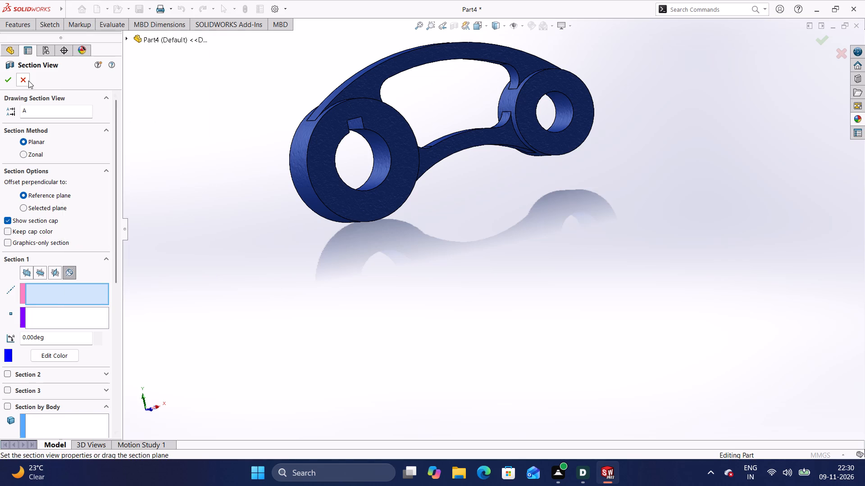
Discard the section view and save the link as a SOLIDWORKS part named PART9 on the Desktop.
click(26, 80)
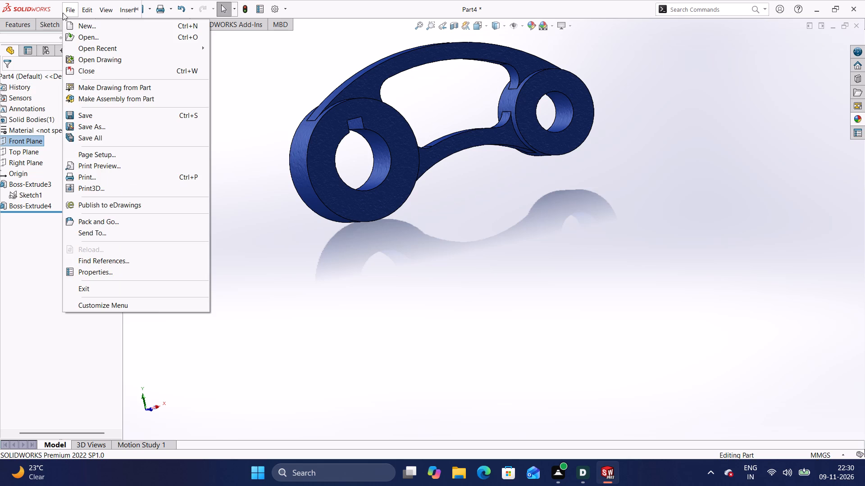
click(100, 114)
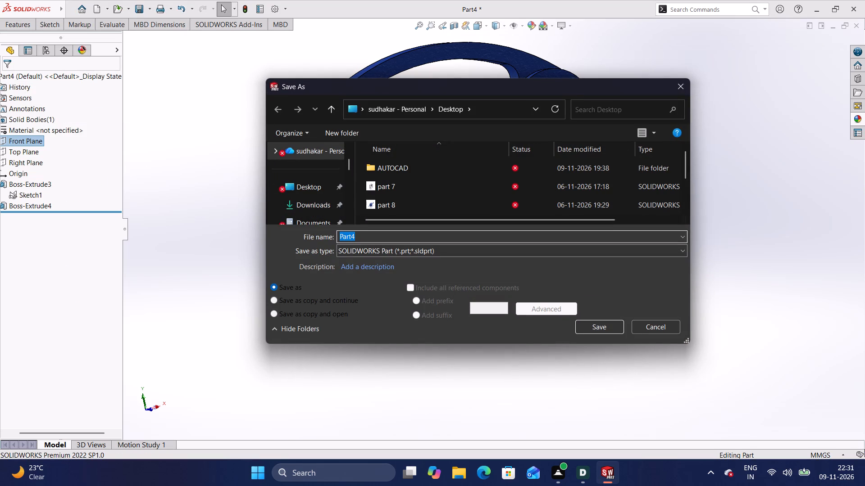
key(BackSpace)
key(BackSpace)
text(PART)
key(9)
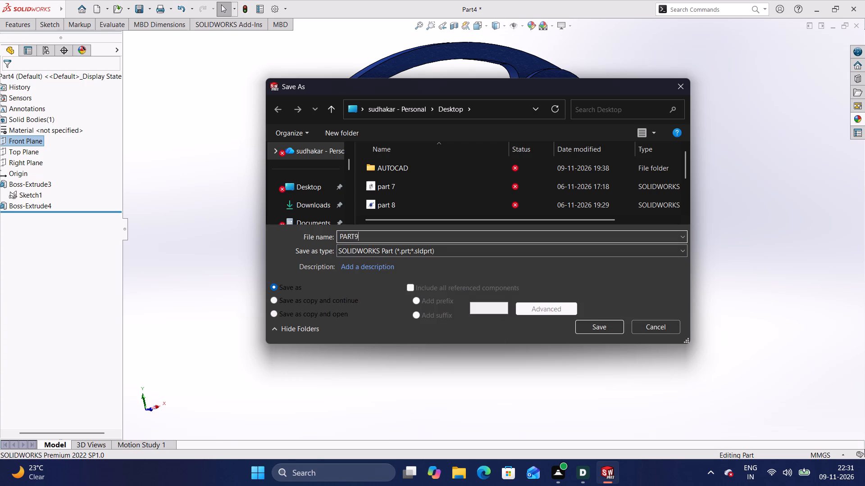
click(594, 328)
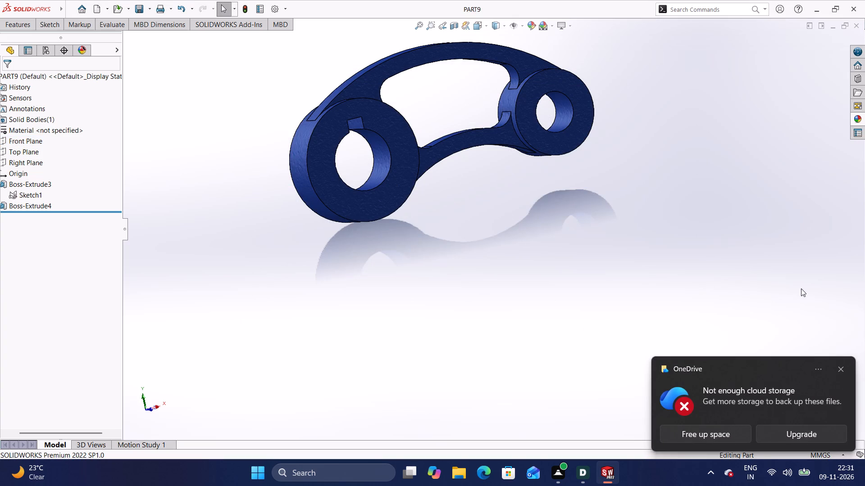
click(838, 366)
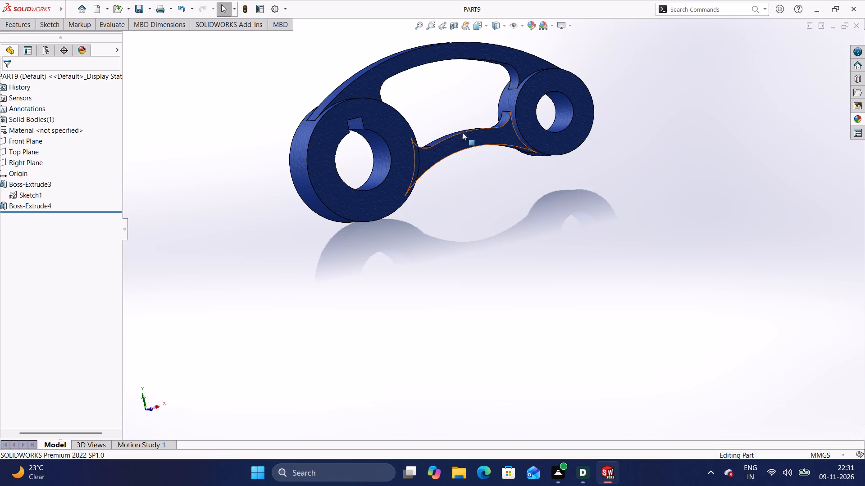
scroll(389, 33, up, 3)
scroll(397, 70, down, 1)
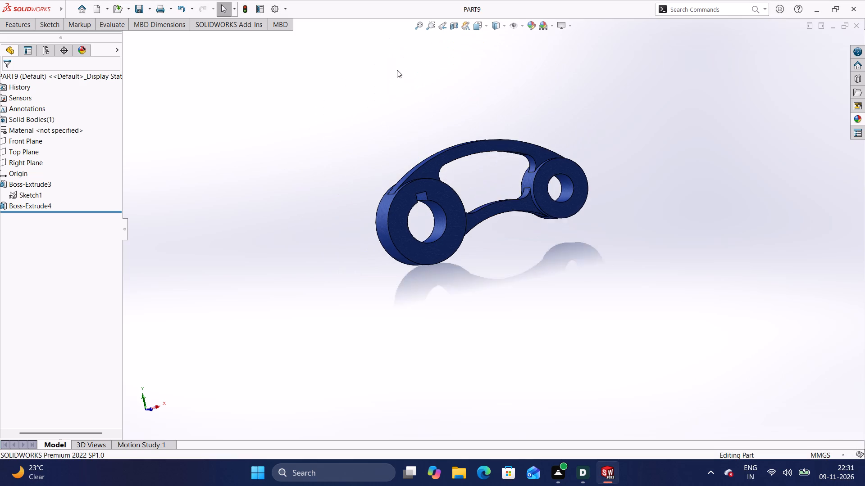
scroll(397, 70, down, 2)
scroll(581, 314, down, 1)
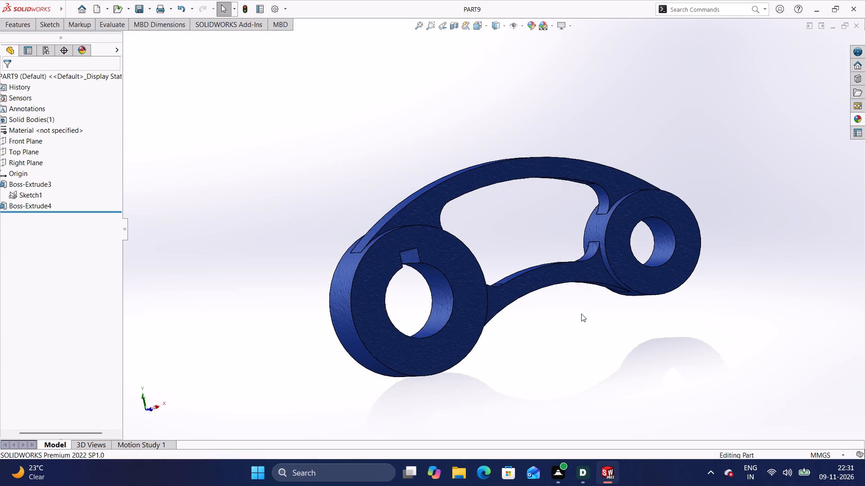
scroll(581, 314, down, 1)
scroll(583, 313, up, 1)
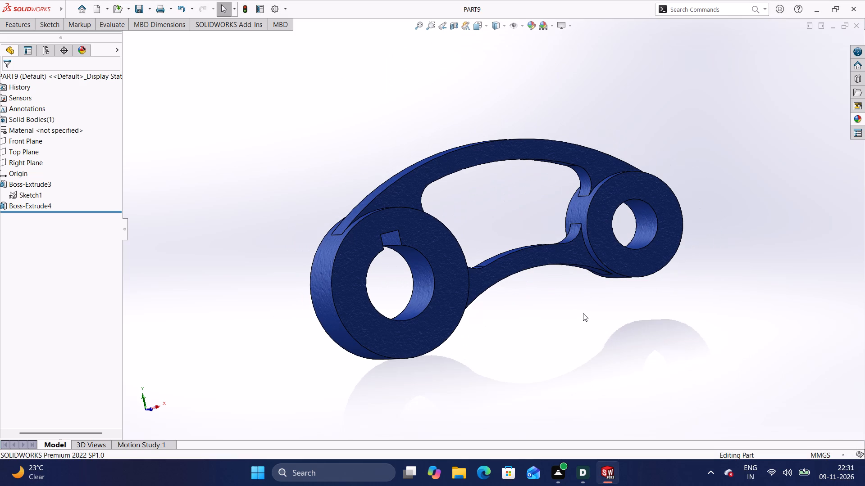
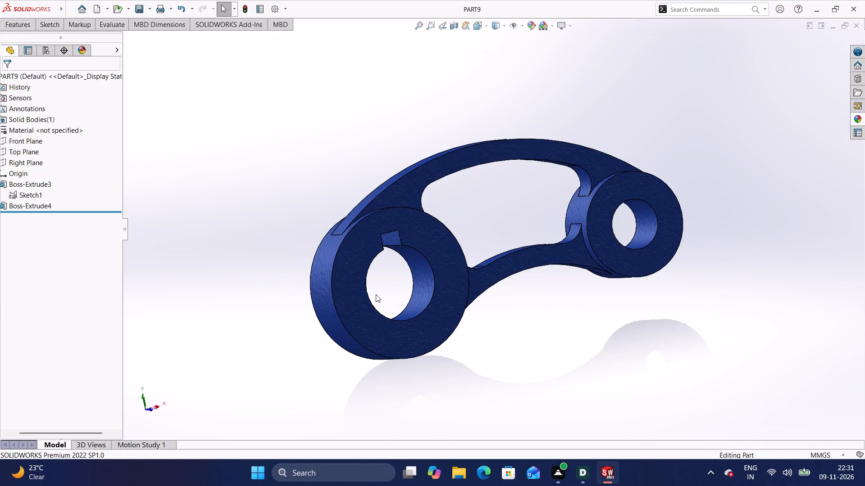
Print the current screen image of the link with Microsoft Print to PDF, saving it as PART 9 on the Desktop.
key(ctrl+p)
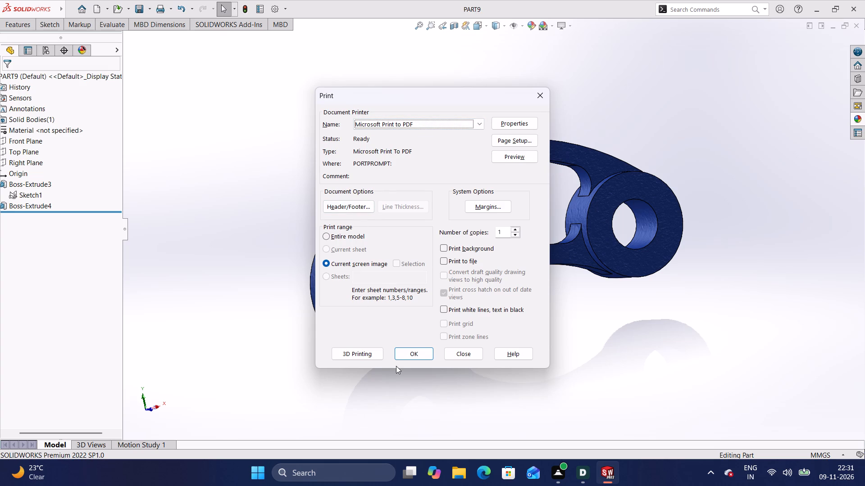
click(375, 355)
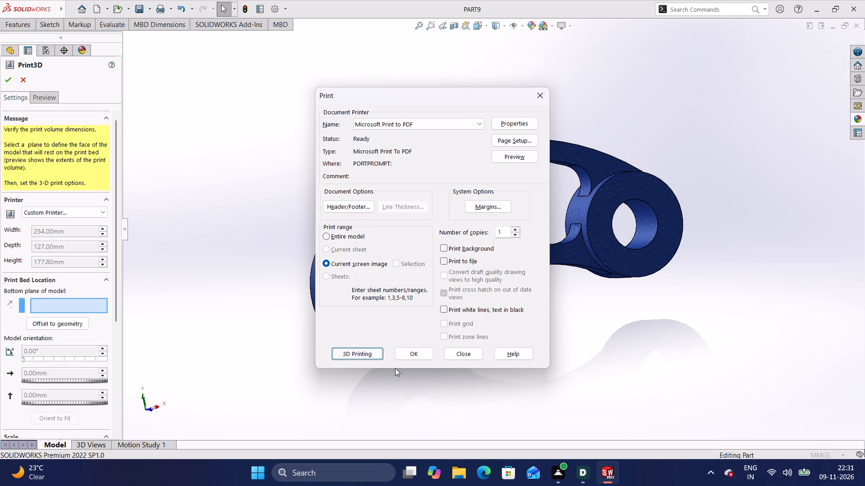
click(415, 358)
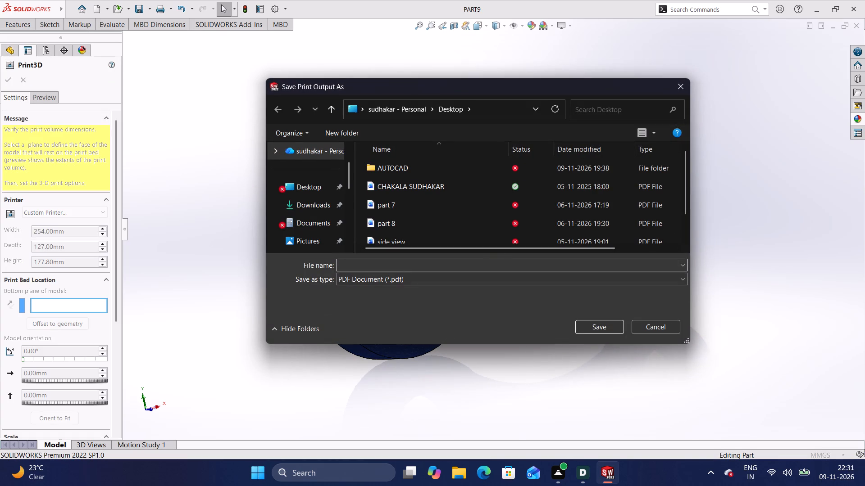
text(PART)
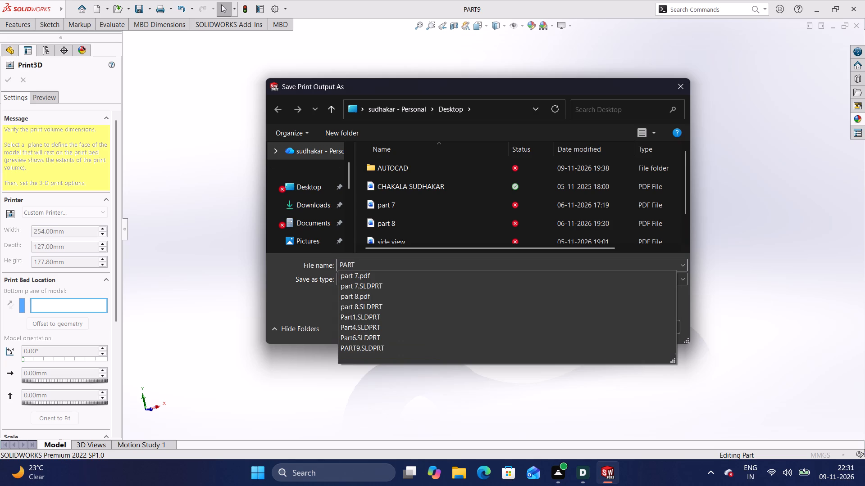
key(space)
text(9)
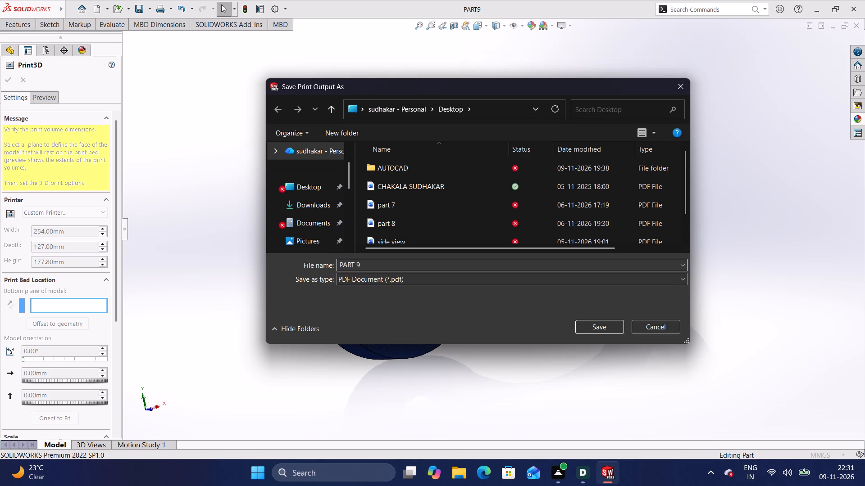
click(587, 328)
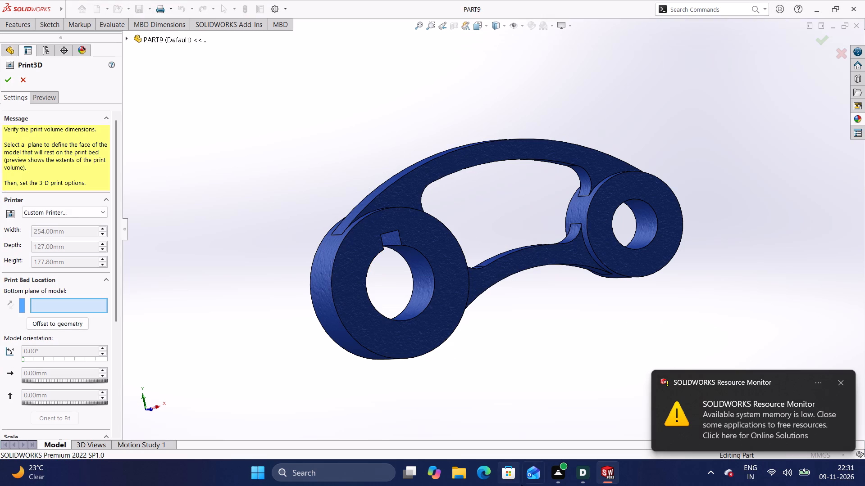
Switch to Desktop Agent, pause the activity tracking and stop the session.
click(585, 473)
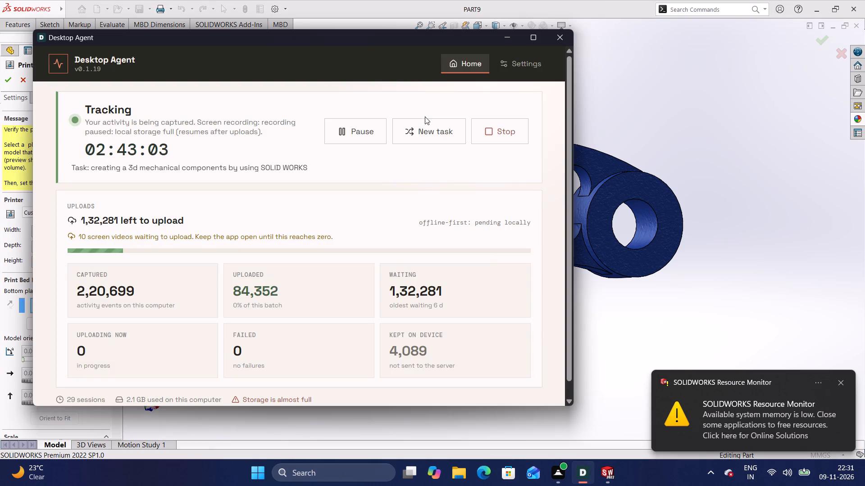
click(362, 129)
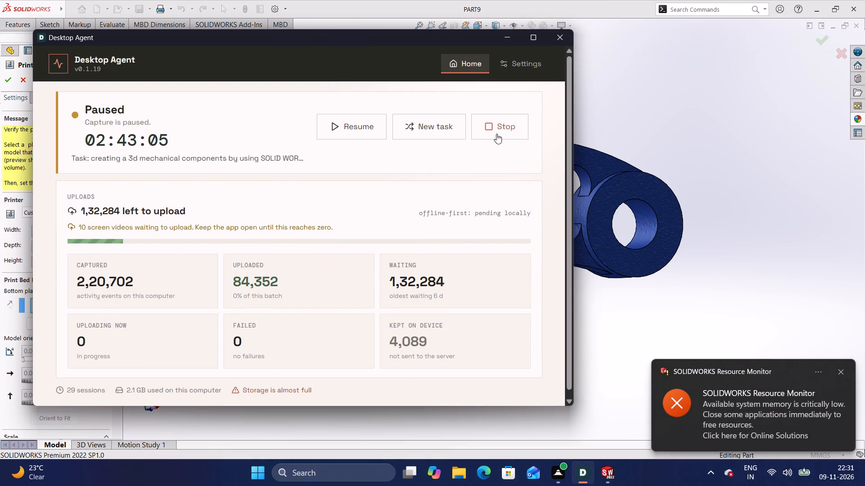
click(496, 126)
Report the tracked task as Completed without optional notes, save the answer and close the Desktop Agent window.
scroll(485, 181, down, 4)
scroll(460, 210, down, 5)
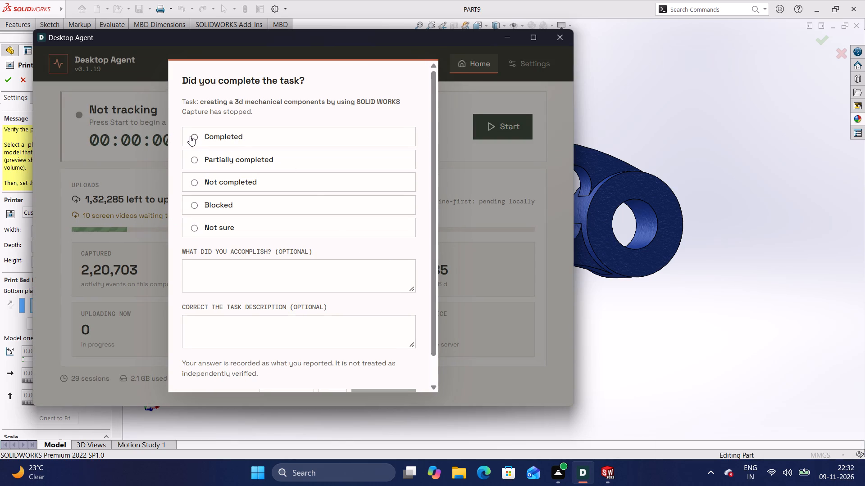
click(190, 134)
scroll(320, 338, down, 6)
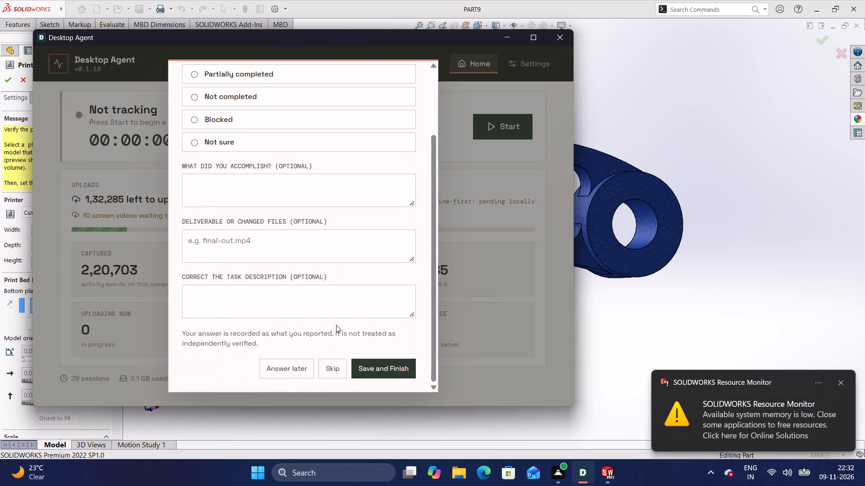
click(366, 367)
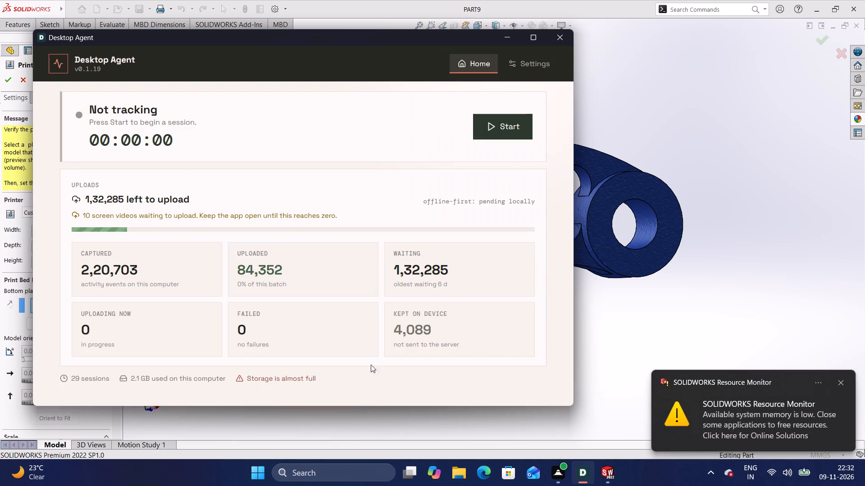
click(560, 37)
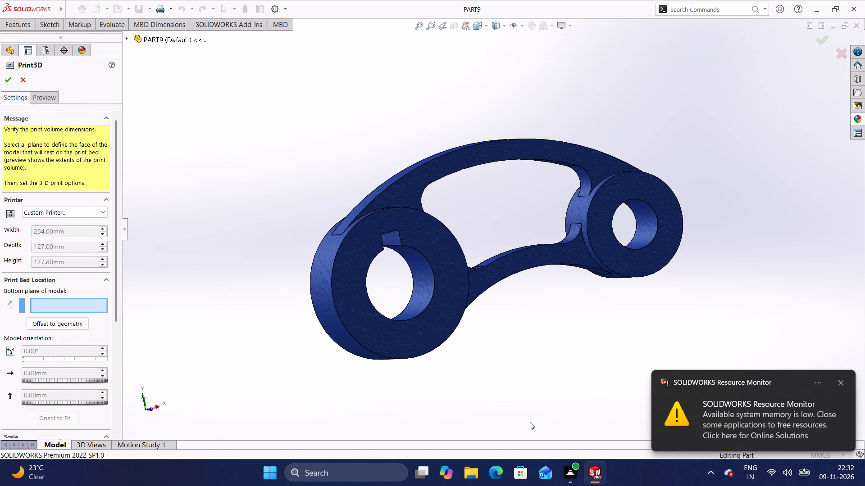